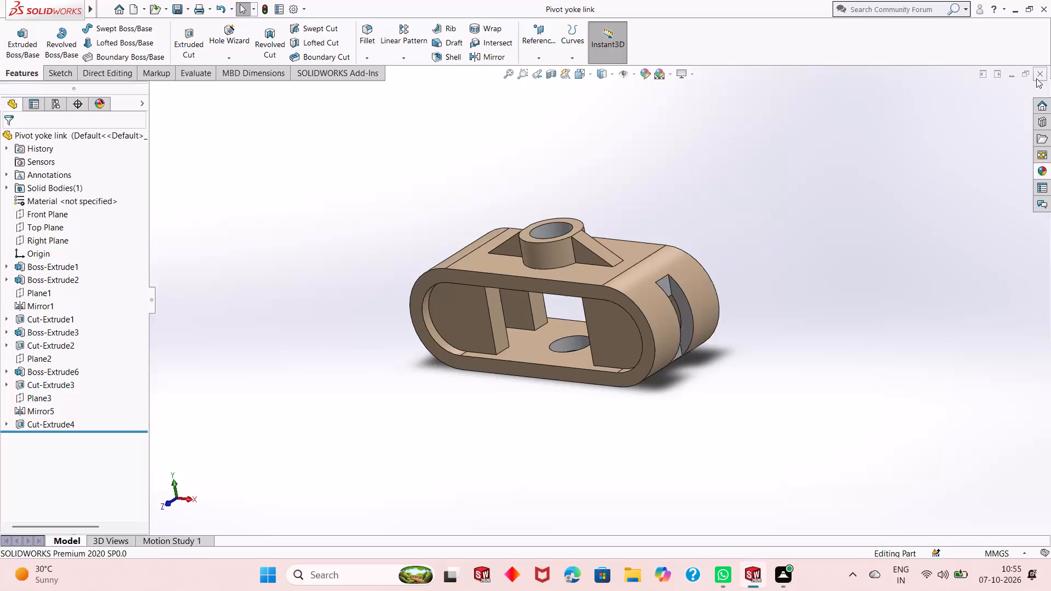
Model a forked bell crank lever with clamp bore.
Close the Pivot yoke link part and create a new part document.
{"action": "left_click", "coordinate": [1036, 78]}
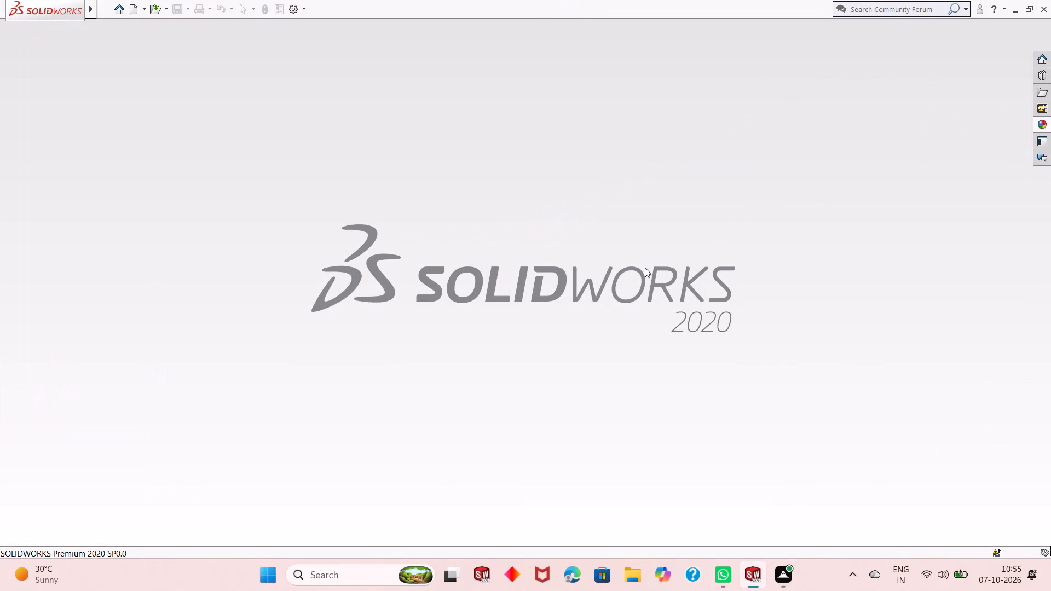
{"action": "left_click", "coordinate": [136, 12]}
{"action": "double_click", "coordinate": [249, 280]}
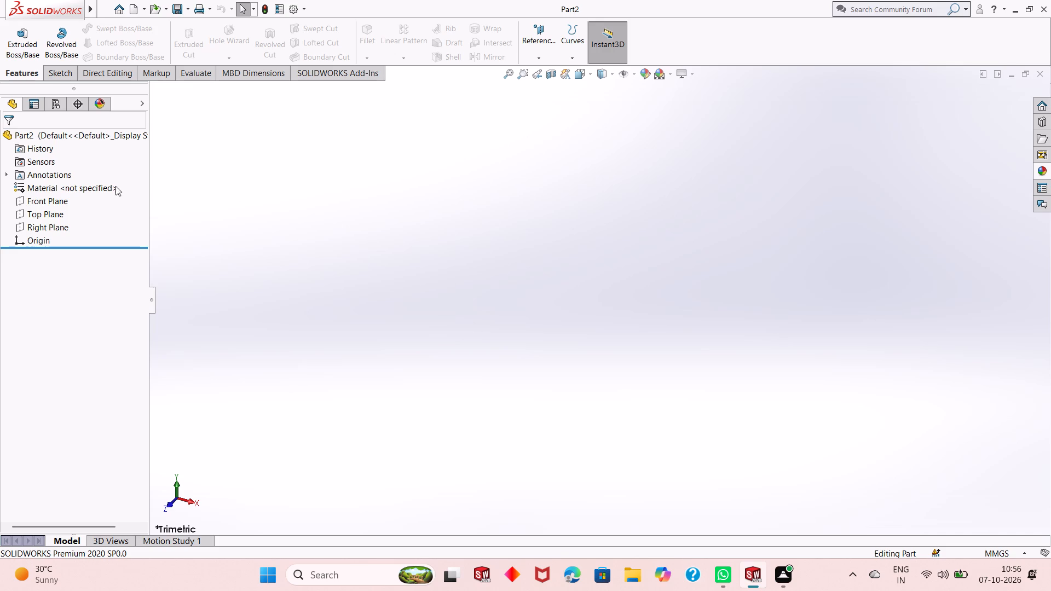
Open a new sketch on the Top Plane.
{"action": "left_click", "coordinate": [45, 212]}
{"action": "left_click", "coordinate": [53, 196]}
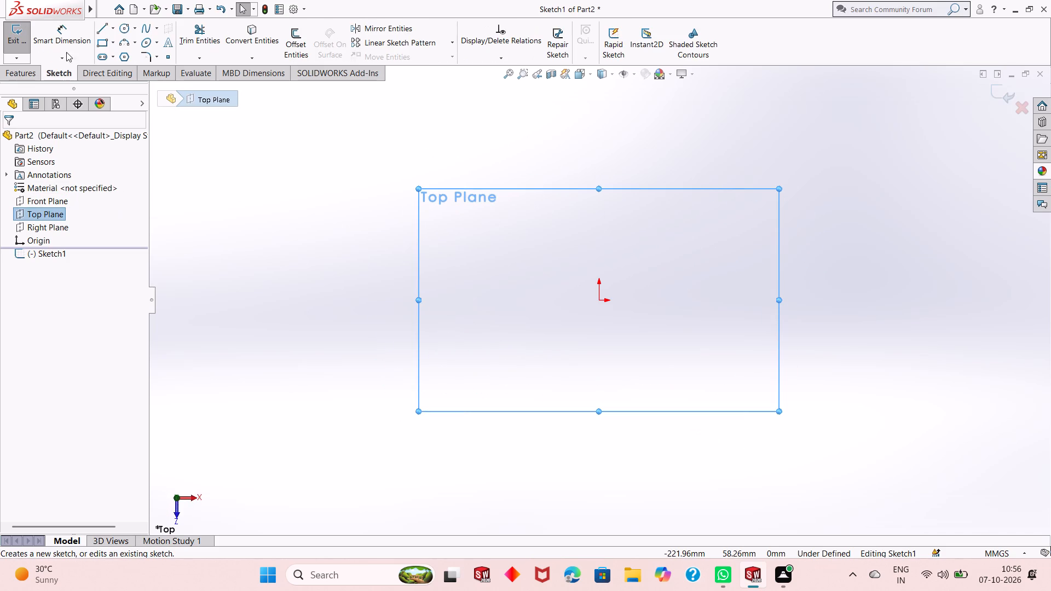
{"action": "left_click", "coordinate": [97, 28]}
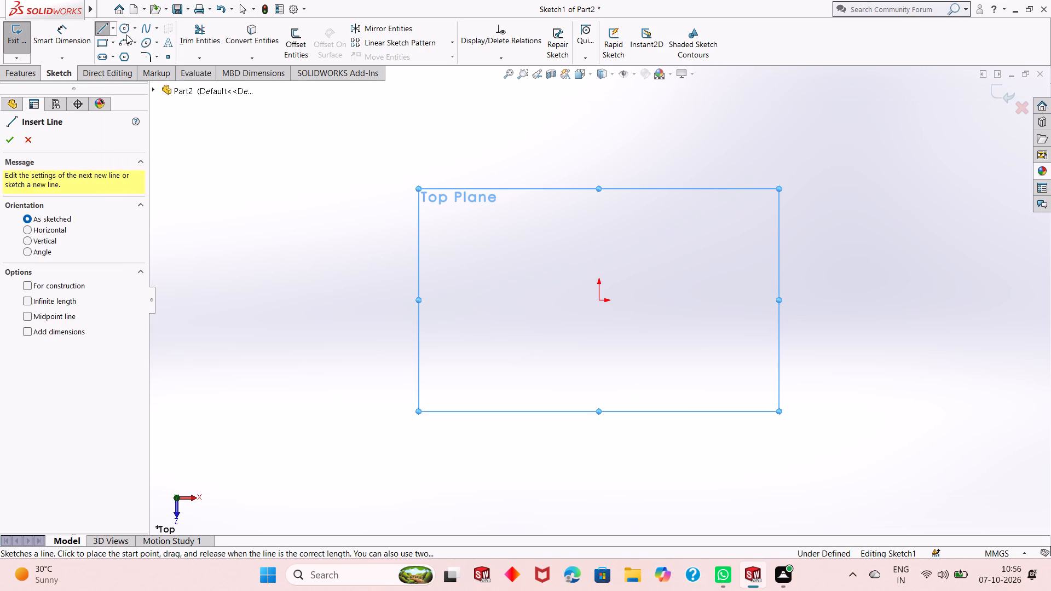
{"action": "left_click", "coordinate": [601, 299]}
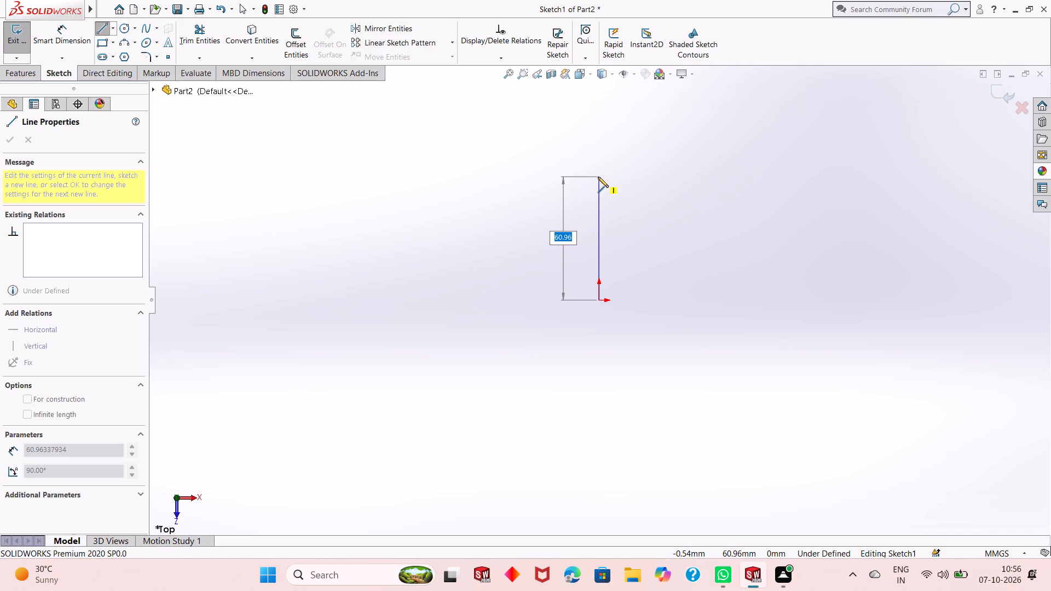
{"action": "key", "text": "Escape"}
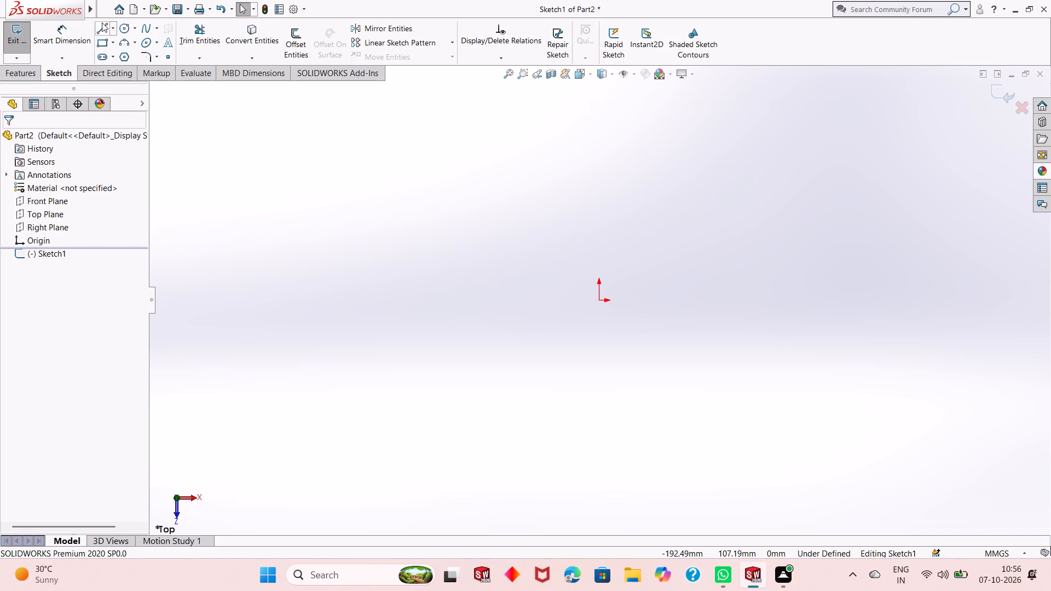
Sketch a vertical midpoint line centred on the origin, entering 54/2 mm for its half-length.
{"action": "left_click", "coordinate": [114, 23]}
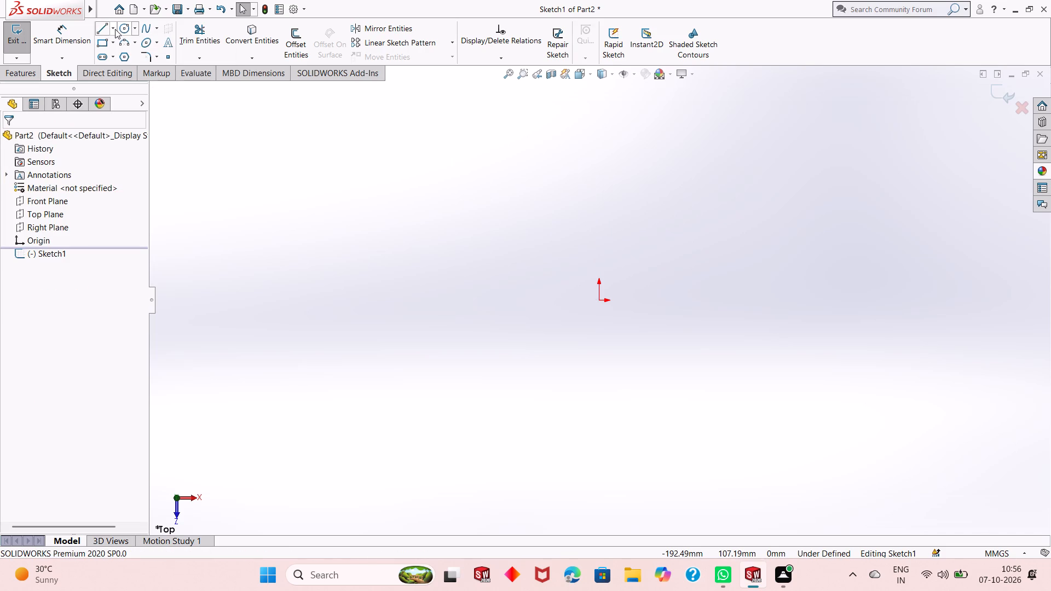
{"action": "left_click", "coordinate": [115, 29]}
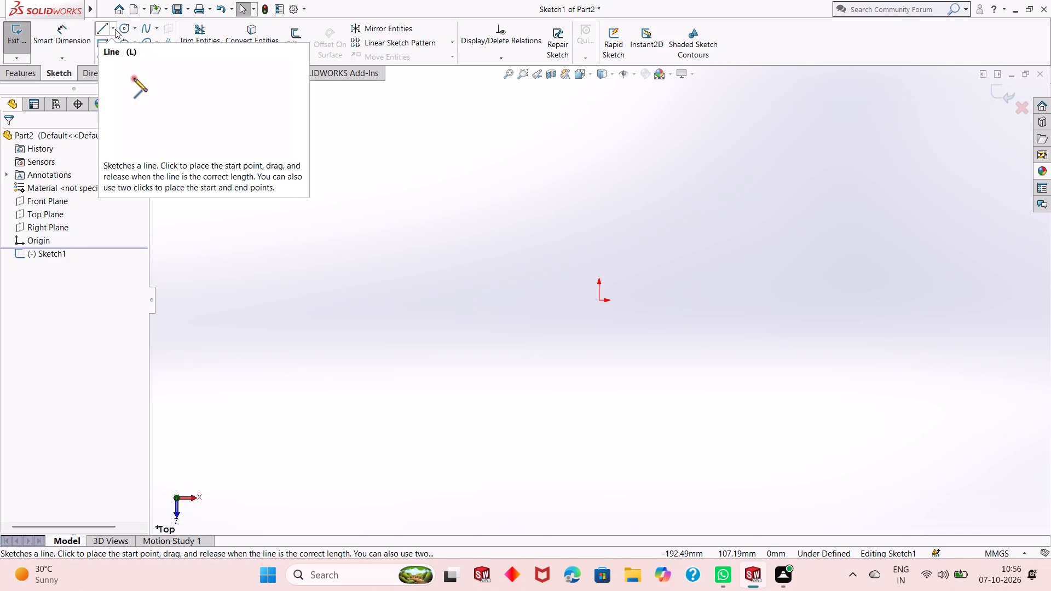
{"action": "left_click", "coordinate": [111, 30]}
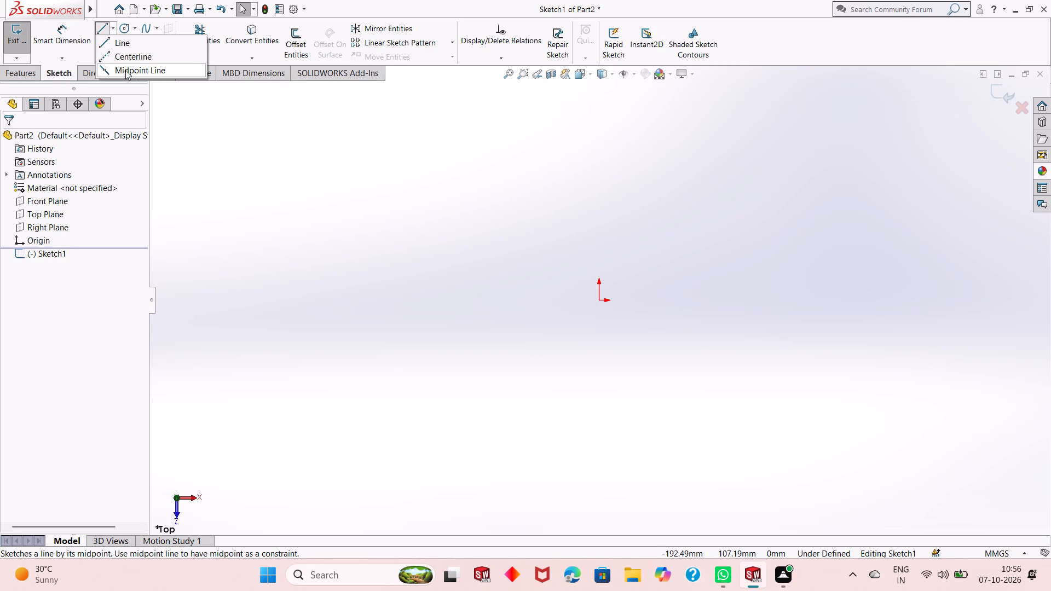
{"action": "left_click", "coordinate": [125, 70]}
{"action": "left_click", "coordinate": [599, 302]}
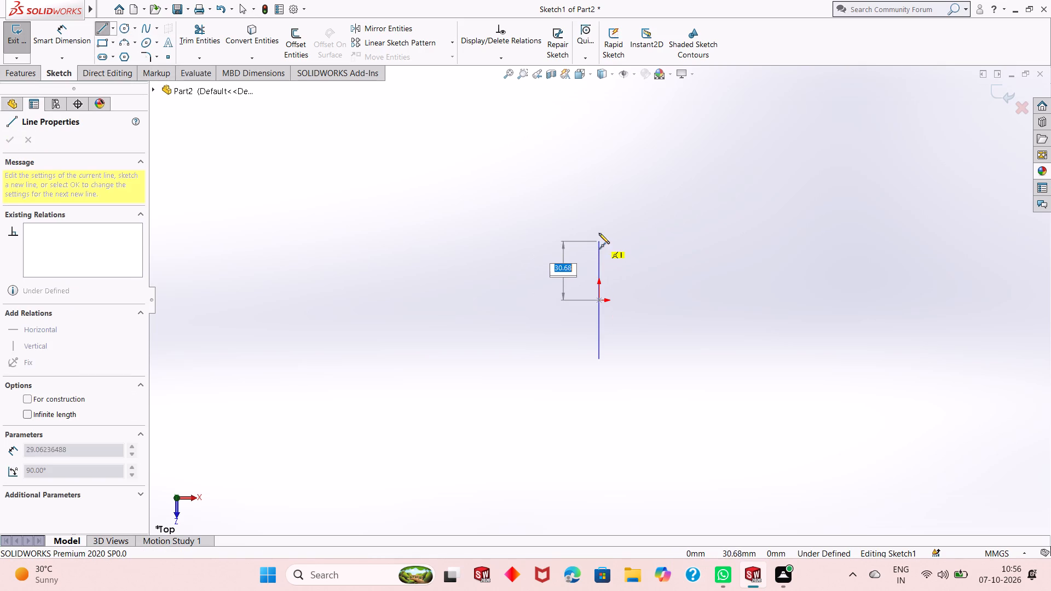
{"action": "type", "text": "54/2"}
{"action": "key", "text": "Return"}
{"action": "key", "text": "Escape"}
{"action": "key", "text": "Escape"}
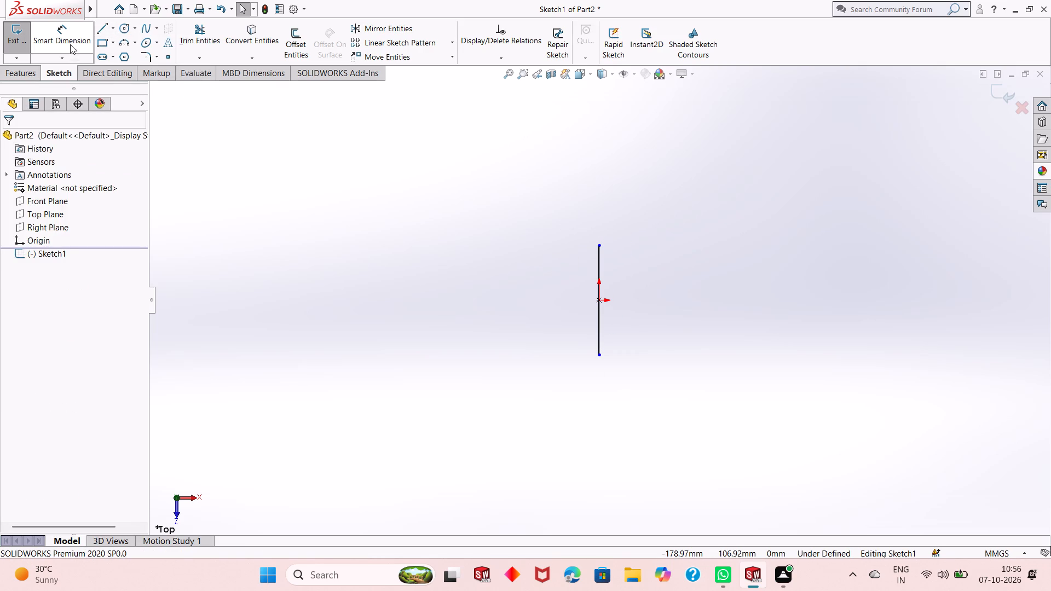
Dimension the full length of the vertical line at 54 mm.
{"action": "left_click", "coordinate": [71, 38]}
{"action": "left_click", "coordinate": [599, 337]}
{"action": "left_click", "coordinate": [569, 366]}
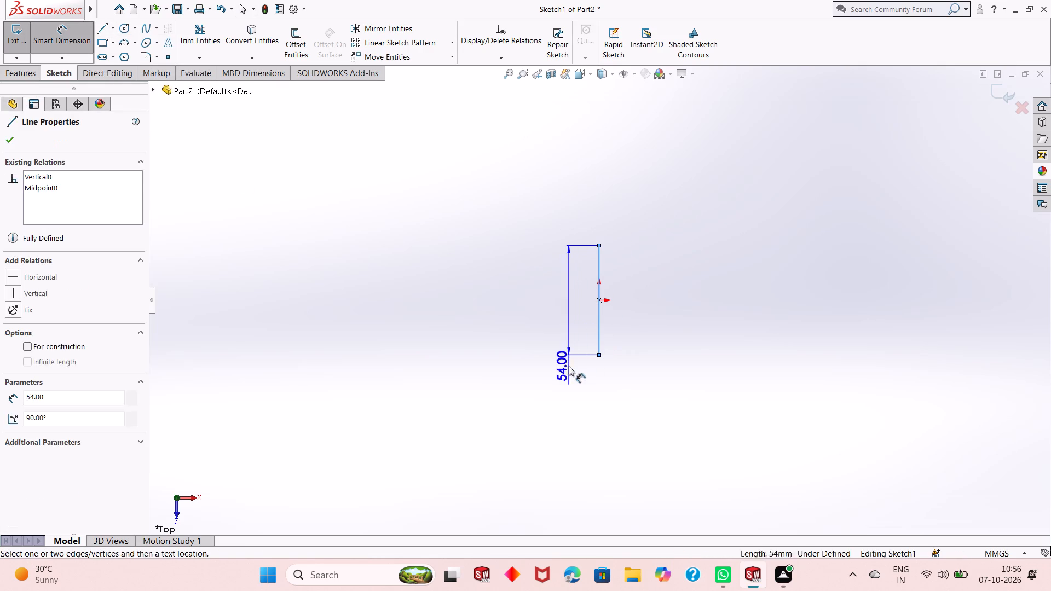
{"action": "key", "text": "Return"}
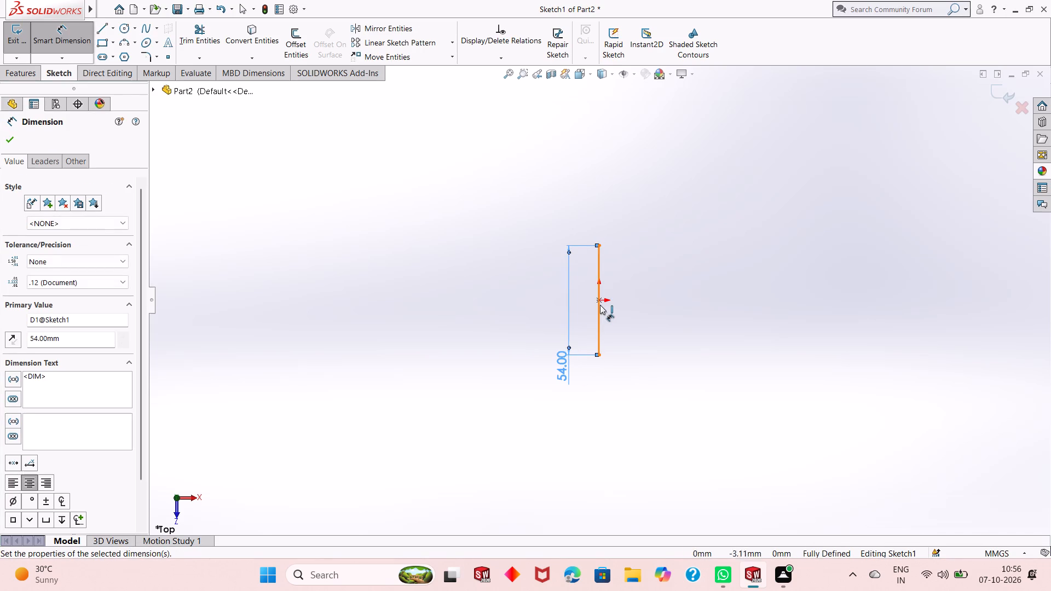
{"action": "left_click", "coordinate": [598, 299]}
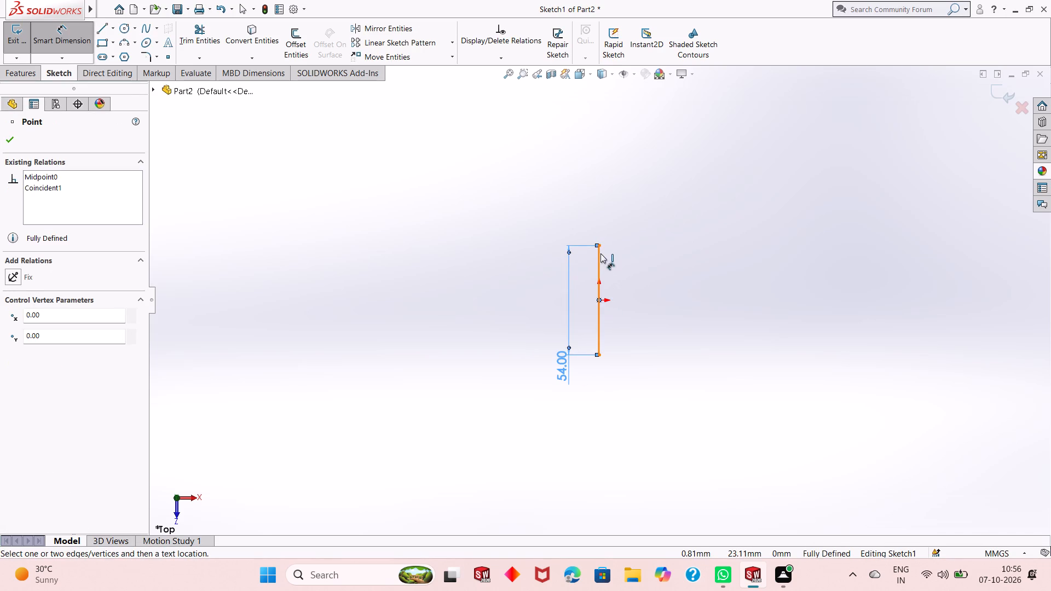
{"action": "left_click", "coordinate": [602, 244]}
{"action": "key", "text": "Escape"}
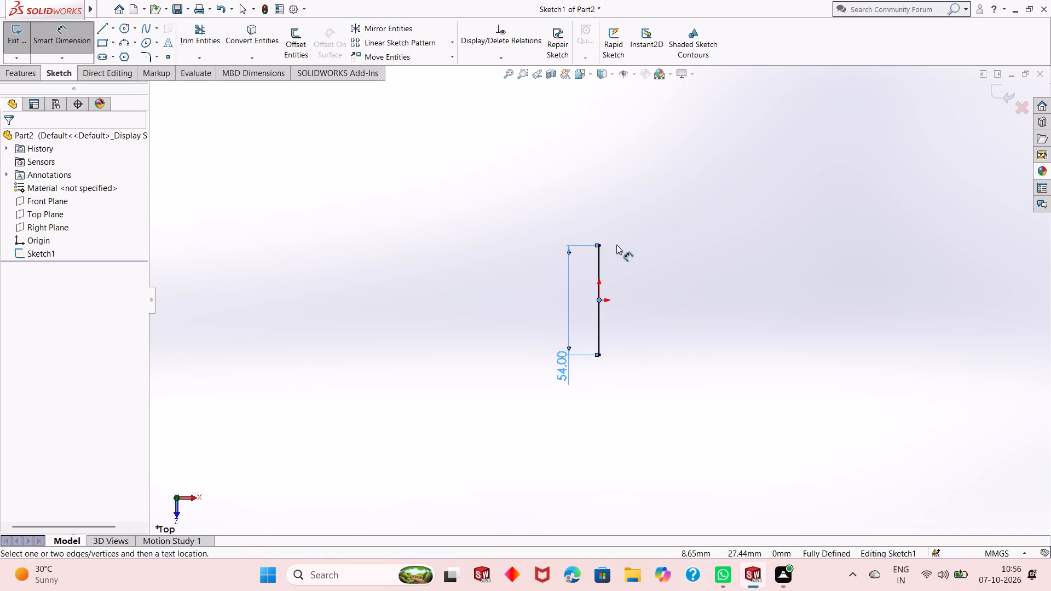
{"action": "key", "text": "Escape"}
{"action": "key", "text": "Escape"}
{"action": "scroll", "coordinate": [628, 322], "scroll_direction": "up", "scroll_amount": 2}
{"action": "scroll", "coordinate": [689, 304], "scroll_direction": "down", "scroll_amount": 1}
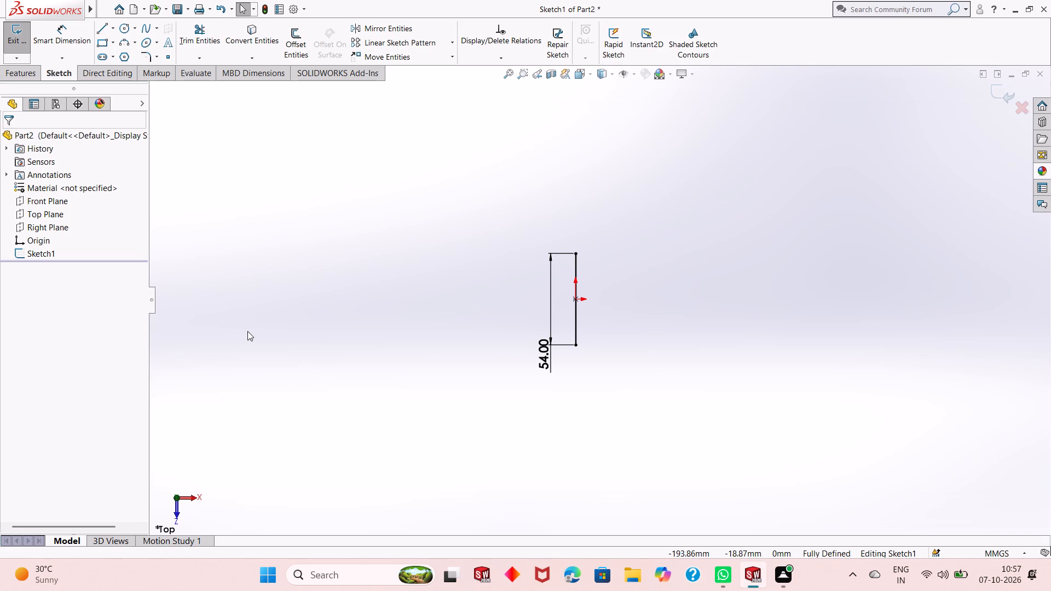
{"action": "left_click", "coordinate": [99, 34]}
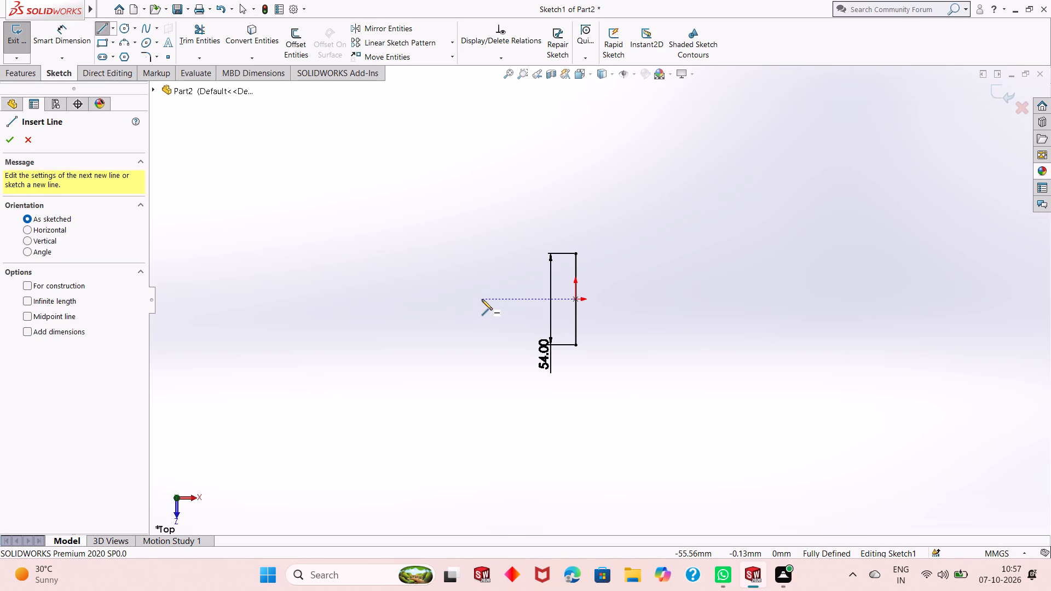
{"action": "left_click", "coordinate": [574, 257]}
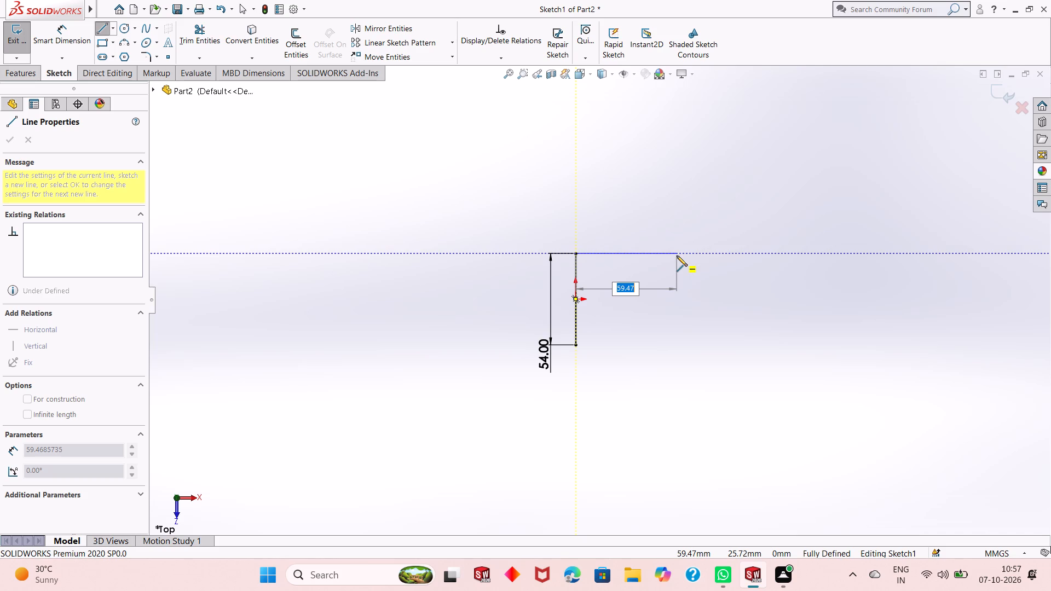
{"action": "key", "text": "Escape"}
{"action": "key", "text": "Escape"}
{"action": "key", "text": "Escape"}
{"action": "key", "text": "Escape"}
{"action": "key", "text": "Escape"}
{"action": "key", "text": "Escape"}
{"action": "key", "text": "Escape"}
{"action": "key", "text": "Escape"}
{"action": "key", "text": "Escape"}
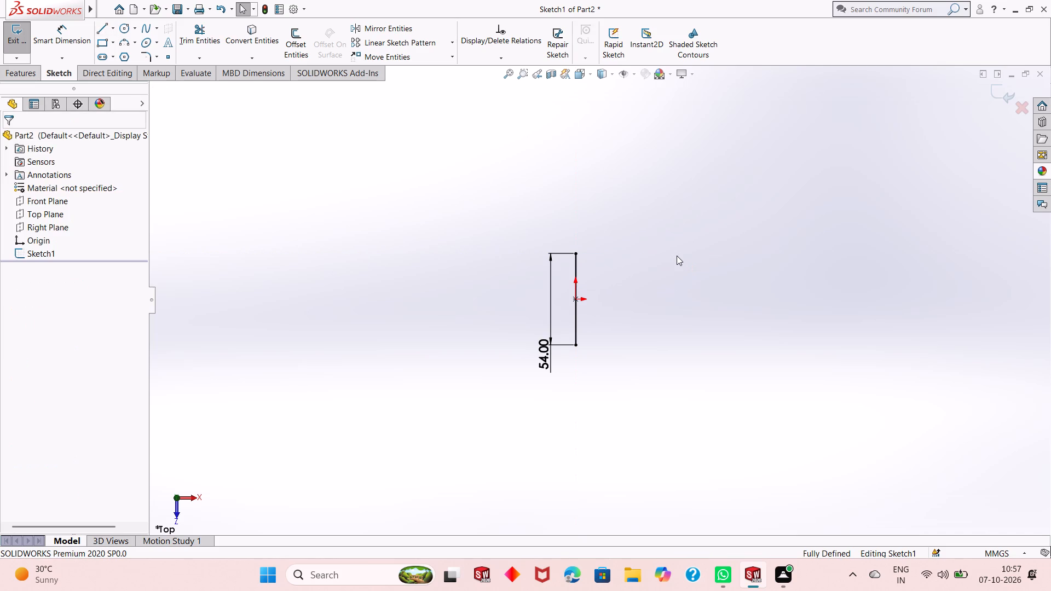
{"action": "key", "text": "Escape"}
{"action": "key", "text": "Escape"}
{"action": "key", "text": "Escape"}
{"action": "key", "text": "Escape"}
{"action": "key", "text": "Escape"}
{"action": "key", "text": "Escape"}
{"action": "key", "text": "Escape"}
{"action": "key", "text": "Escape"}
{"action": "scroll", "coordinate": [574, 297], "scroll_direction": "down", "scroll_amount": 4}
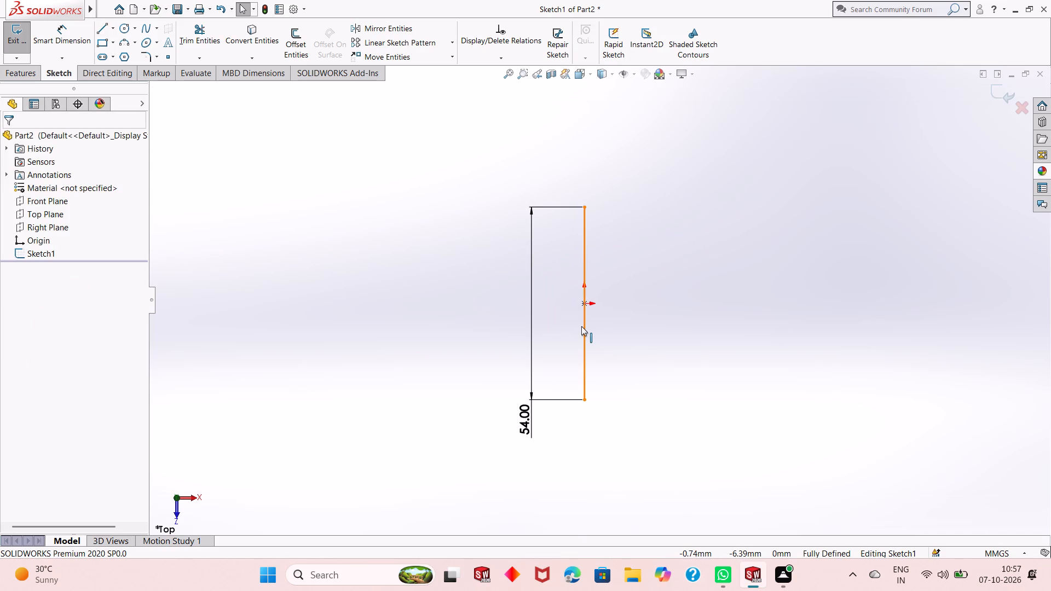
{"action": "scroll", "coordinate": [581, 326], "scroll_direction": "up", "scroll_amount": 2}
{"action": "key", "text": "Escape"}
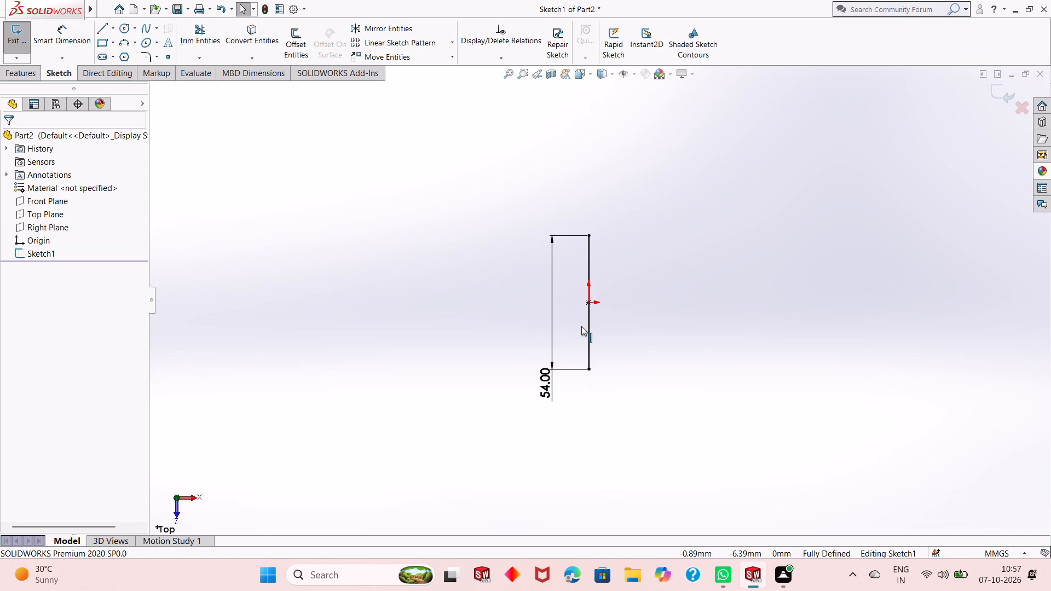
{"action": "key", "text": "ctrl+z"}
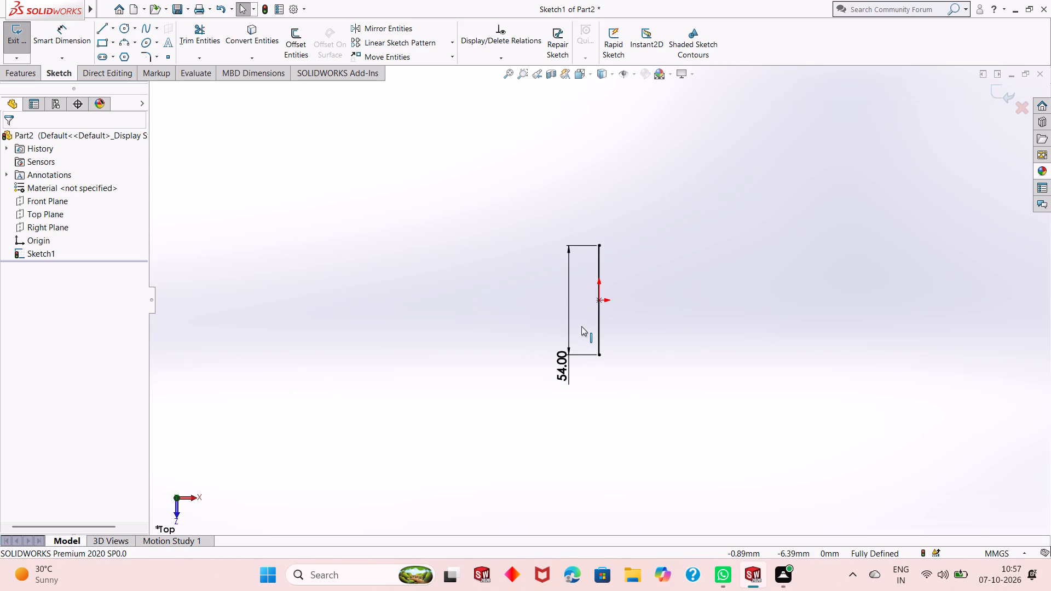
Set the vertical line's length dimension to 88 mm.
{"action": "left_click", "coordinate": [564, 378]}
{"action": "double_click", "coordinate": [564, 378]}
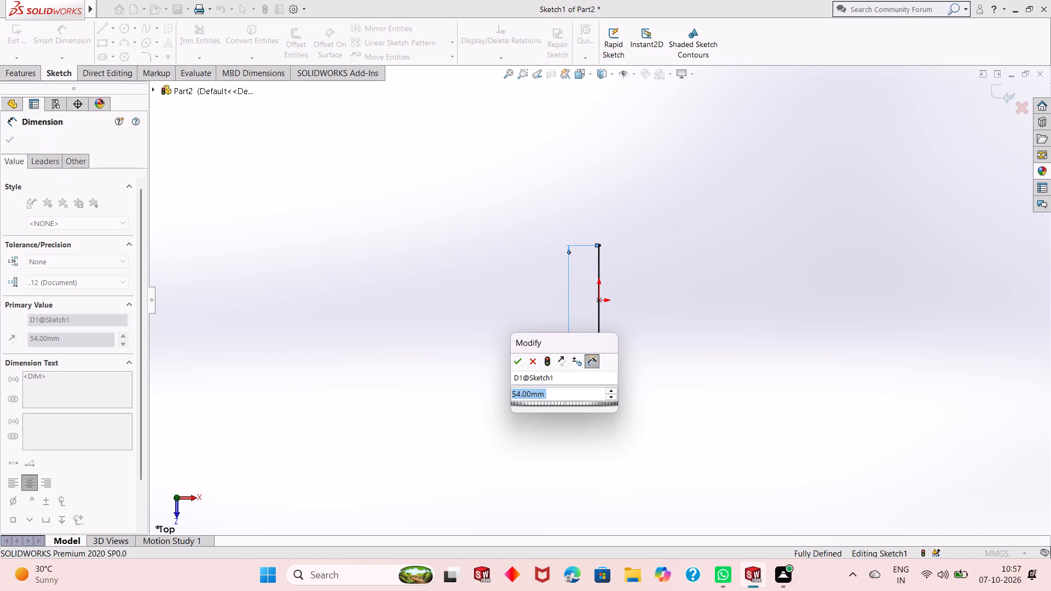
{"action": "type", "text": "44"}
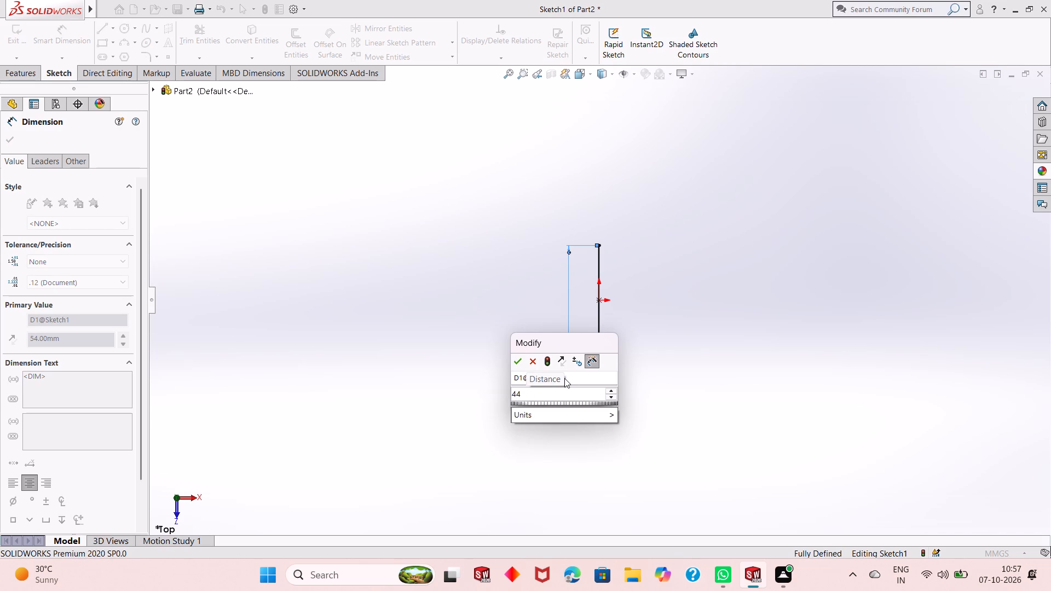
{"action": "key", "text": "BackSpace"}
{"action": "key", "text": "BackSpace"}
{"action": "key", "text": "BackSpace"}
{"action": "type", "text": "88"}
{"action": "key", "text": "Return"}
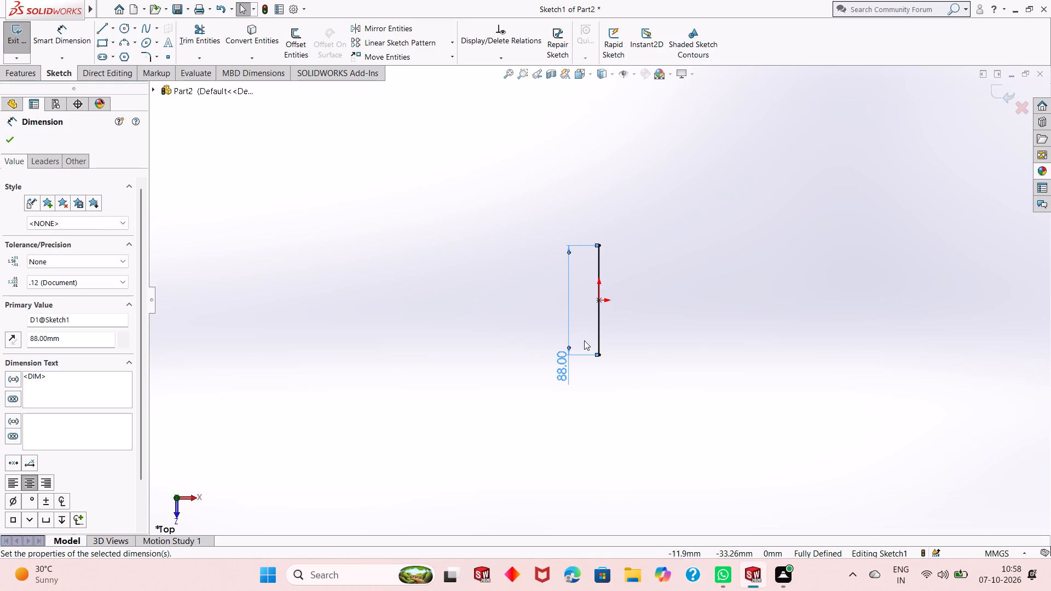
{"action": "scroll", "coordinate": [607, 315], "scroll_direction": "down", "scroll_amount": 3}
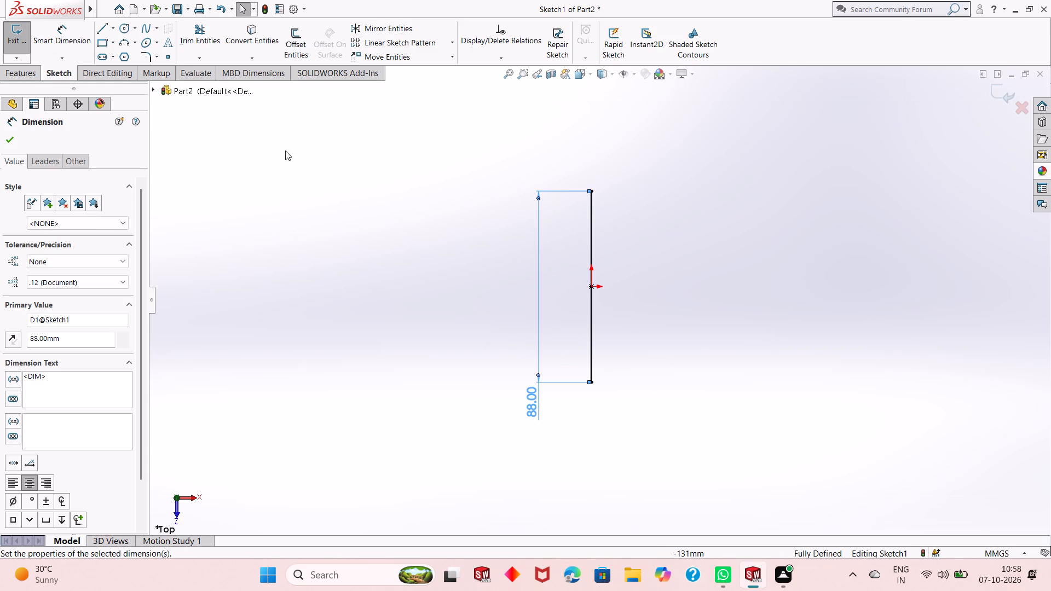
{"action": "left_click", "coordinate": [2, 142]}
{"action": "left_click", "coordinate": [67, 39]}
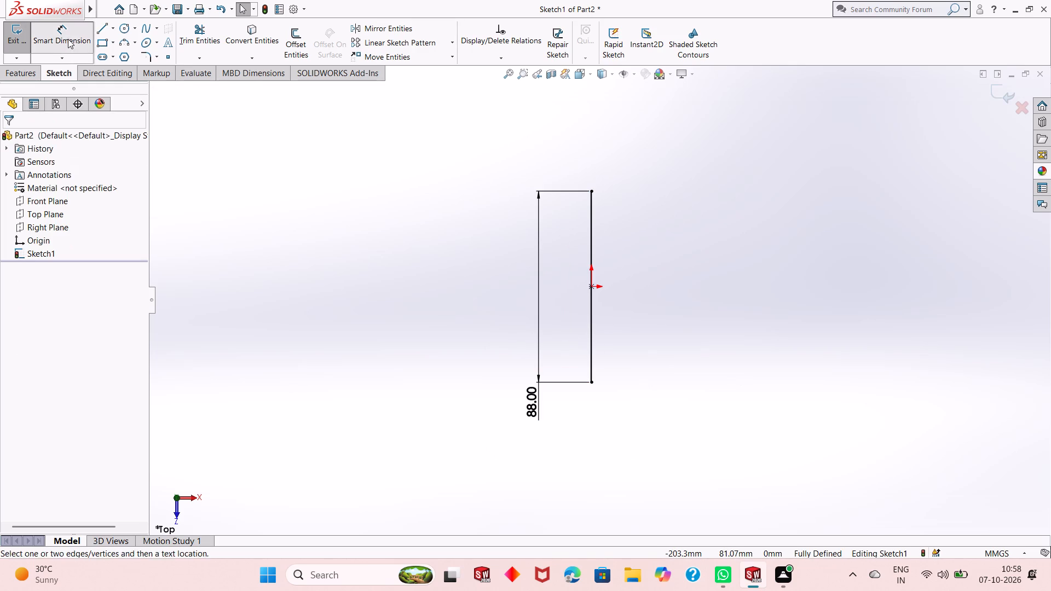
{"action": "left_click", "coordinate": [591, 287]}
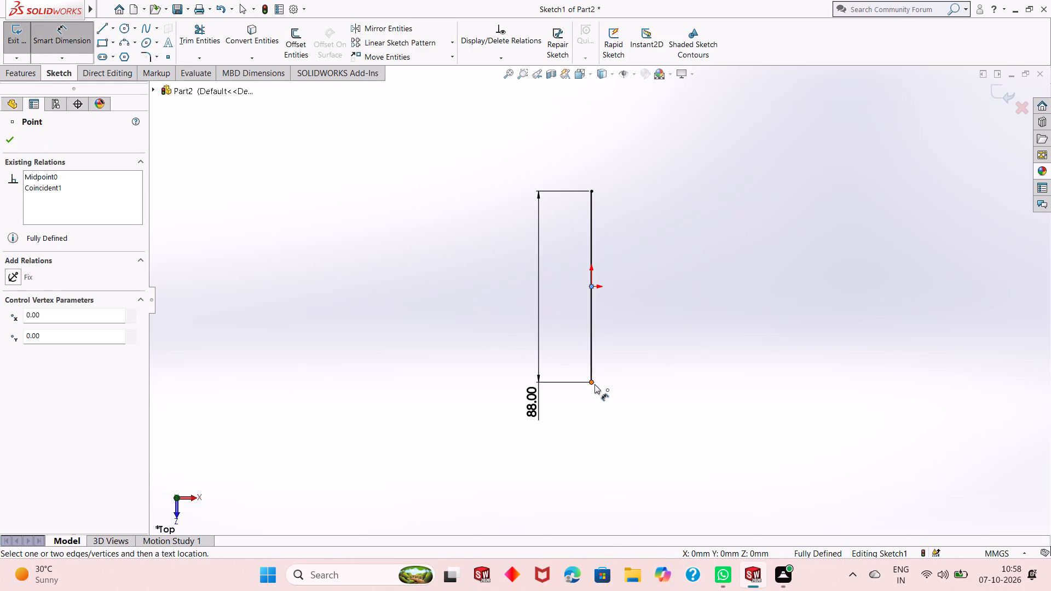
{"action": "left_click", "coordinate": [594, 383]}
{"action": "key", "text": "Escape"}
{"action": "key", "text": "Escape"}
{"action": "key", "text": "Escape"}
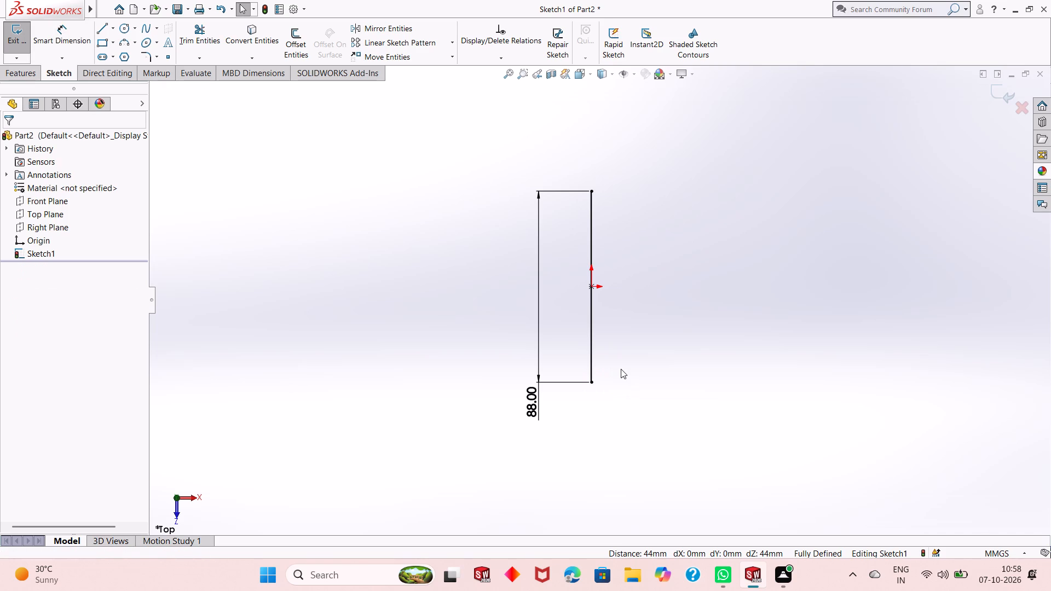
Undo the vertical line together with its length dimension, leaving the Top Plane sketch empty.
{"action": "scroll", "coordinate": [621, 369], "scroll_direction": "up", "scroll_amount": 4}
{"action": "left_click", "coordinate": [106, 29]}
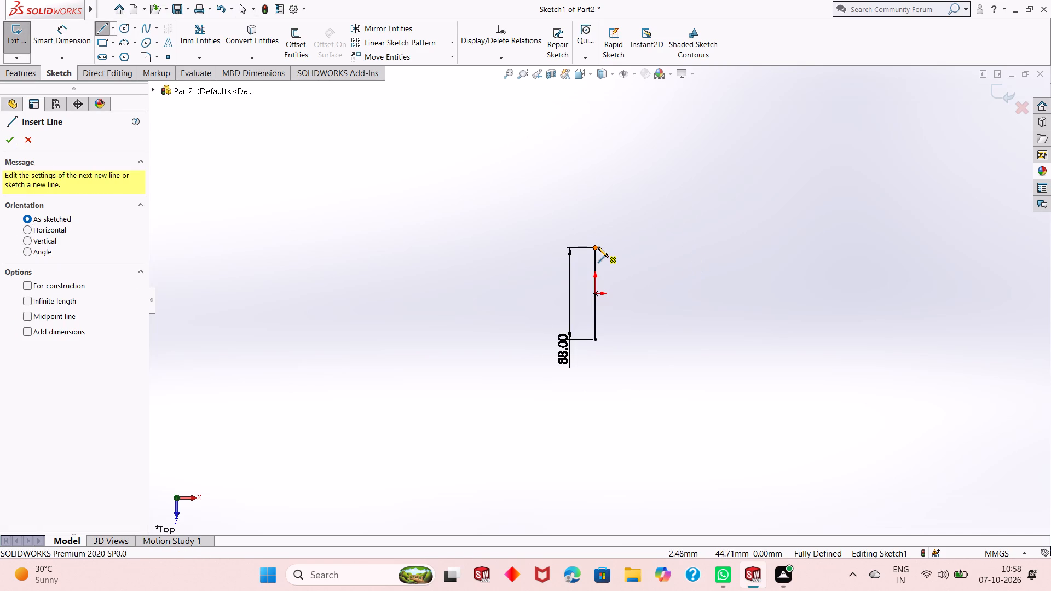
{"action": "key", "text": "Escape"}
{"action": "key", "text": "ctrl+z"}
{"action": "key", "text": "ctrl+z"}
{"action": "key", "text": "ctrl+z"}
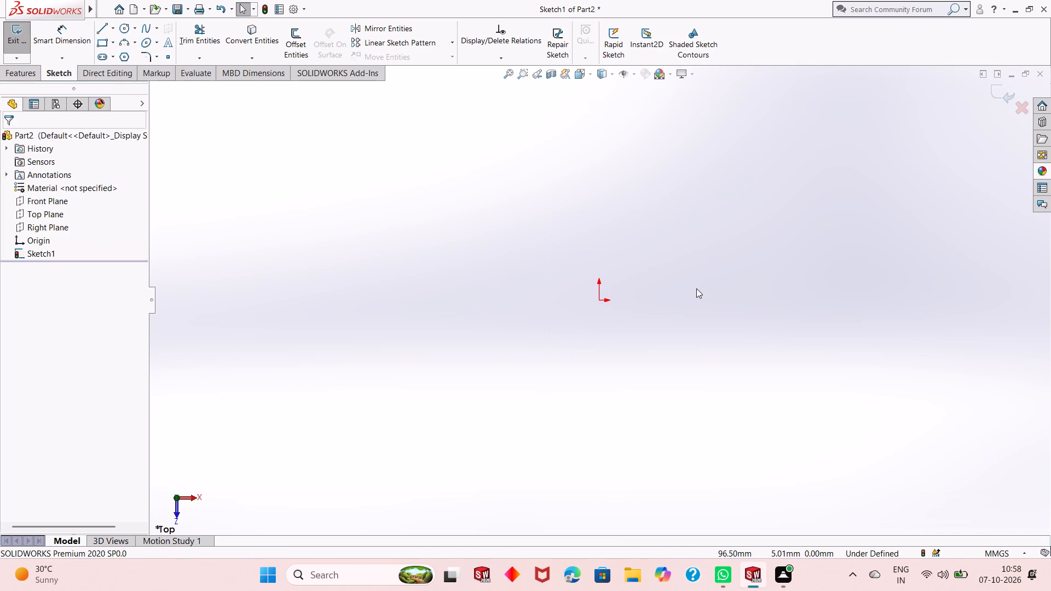
Sketch a center rectangle about 267 mm wide and 105 mm high, centred on the origin.
{"action": "left_click", "coordinate": [114, 45]}
{"action": "left_click", "coordinate": [113, 71]}
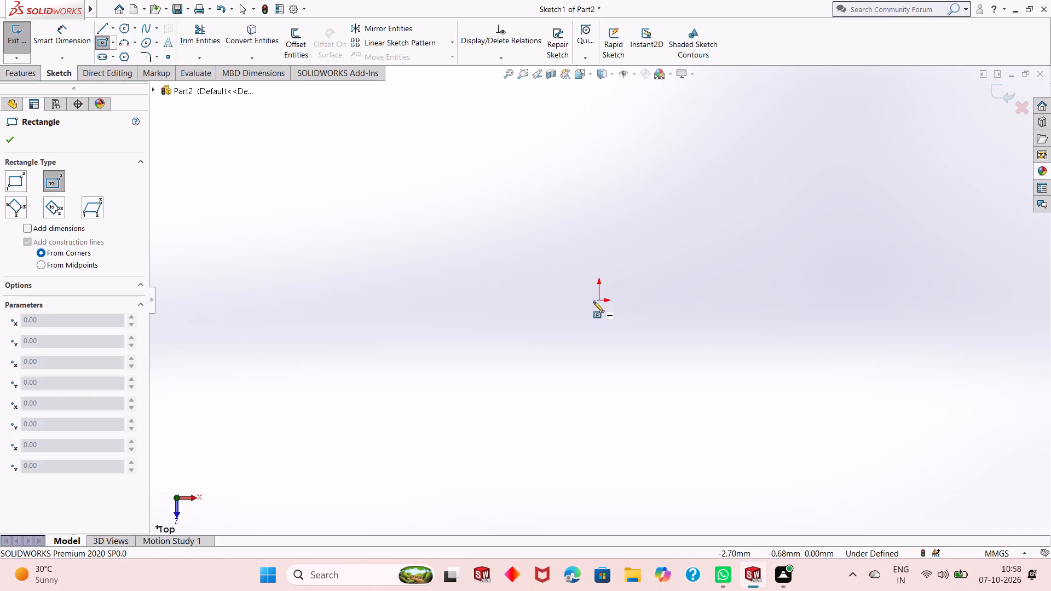
{"action": "left_click", "coordinate": [600, 302]}
{"action": "left_click", "coordinate": [869, 194]}
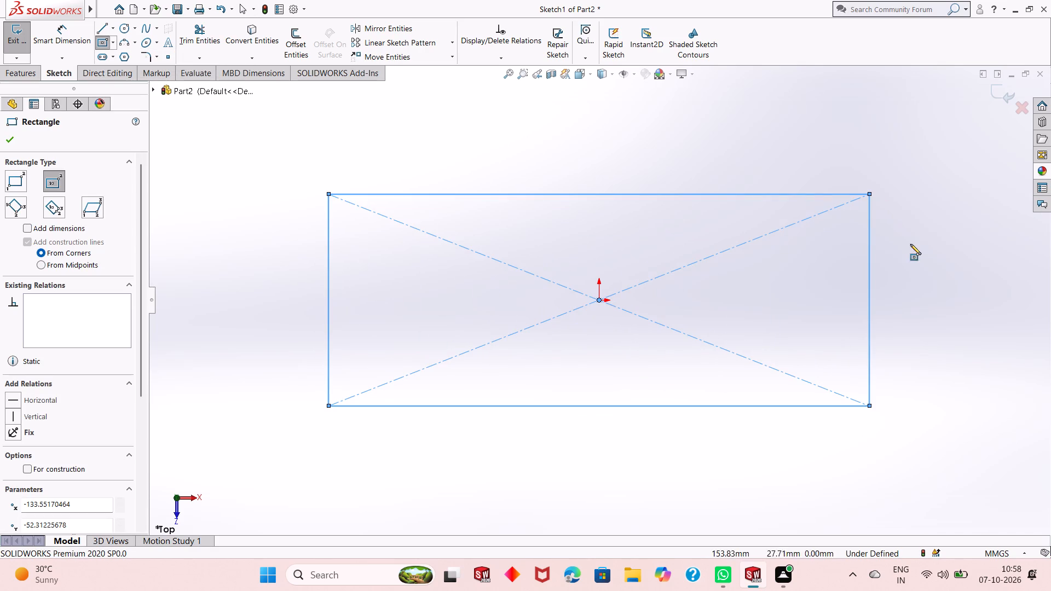
{"action": "right_click", "coordinate": [910, 244]}
{"action": "left_click", "coordinate": [919, 253]}
Dimension the rectangle's vertical side at 88 mm.
{"action": "left_click", "coordinate": [71, 33]}
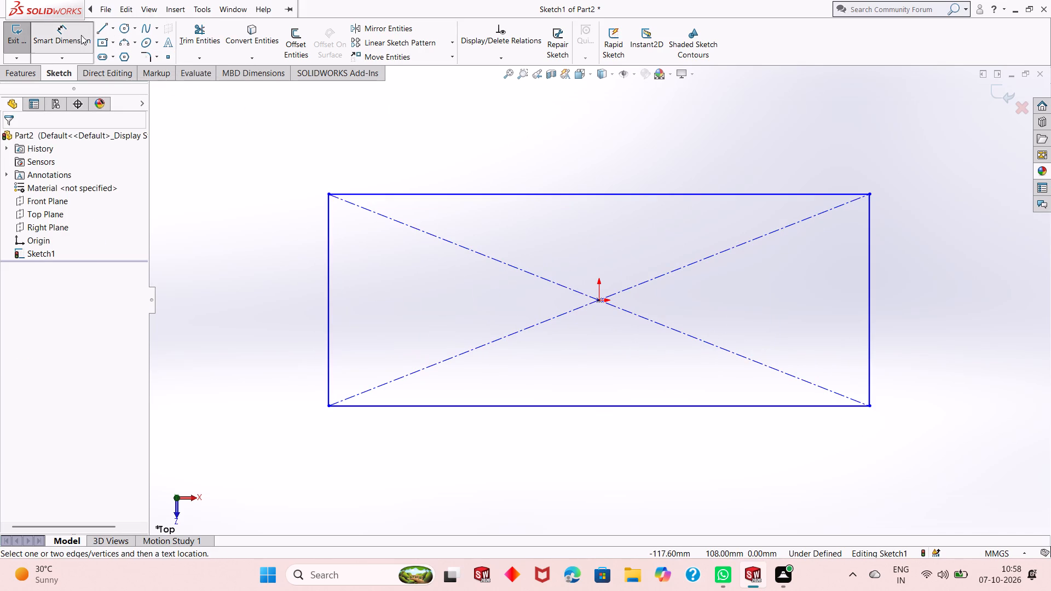
{"action": "left_click", "coordinate": [868, 315]}
{"action": "left_click", "coordinate": [893, 284]}
{"action": "type", "text": "88"}
{"action": "key", "text": "Return"}
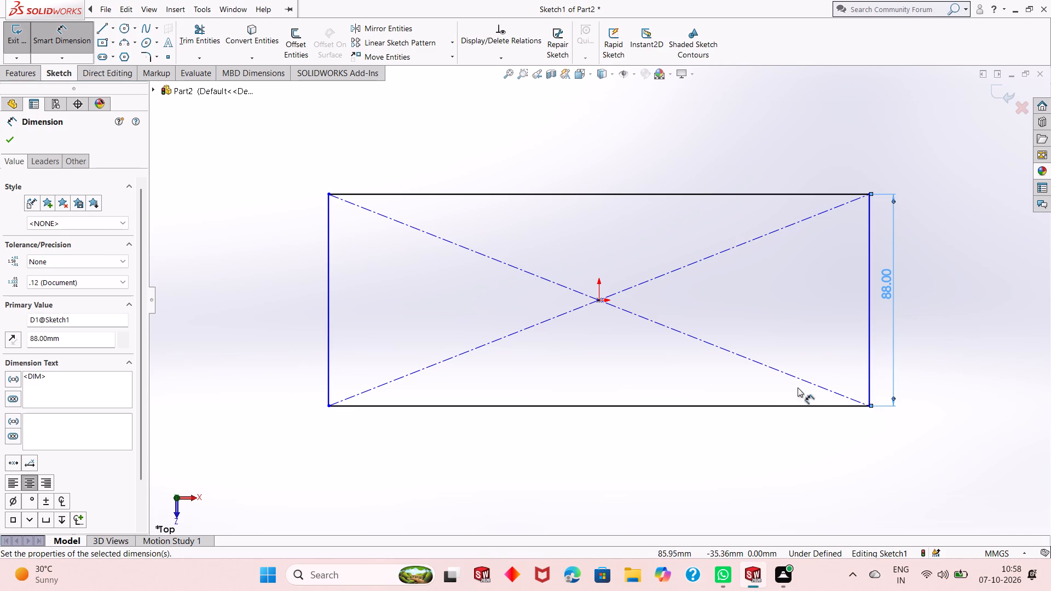
Dimension the rectangle's horizontal side as 50+64, giving 114 mm, and leave the dimension command.
{"action": "left_click", "coordinate": [761, 404]}
{"action": "left_click", "coordinate": [754, 438]}
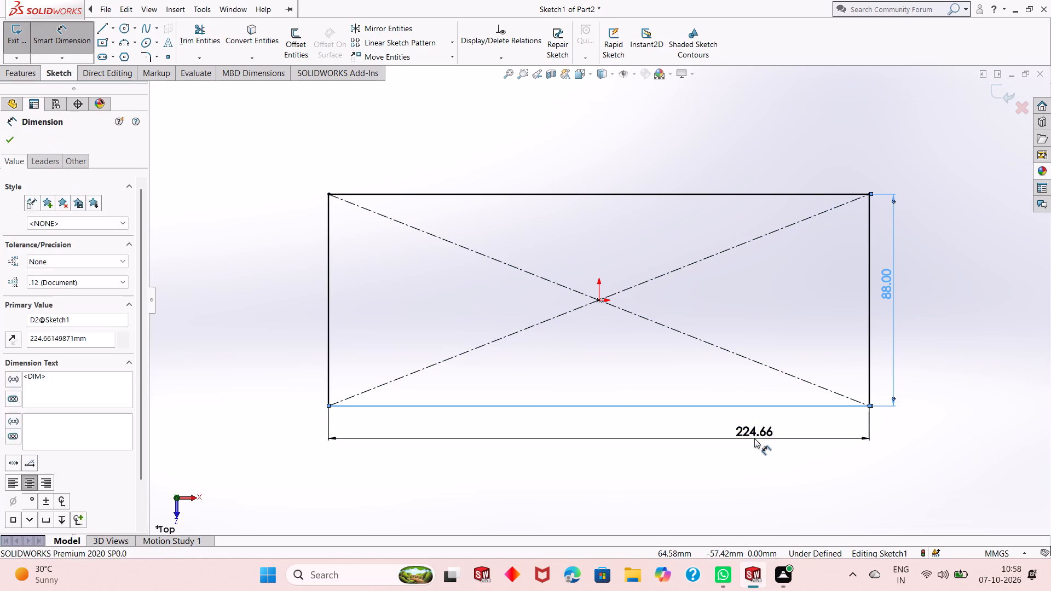
{"action": "type", "text": "50+6"}
{"action": "key", "text": "4"}
{"action": "key", "text": "Return"}
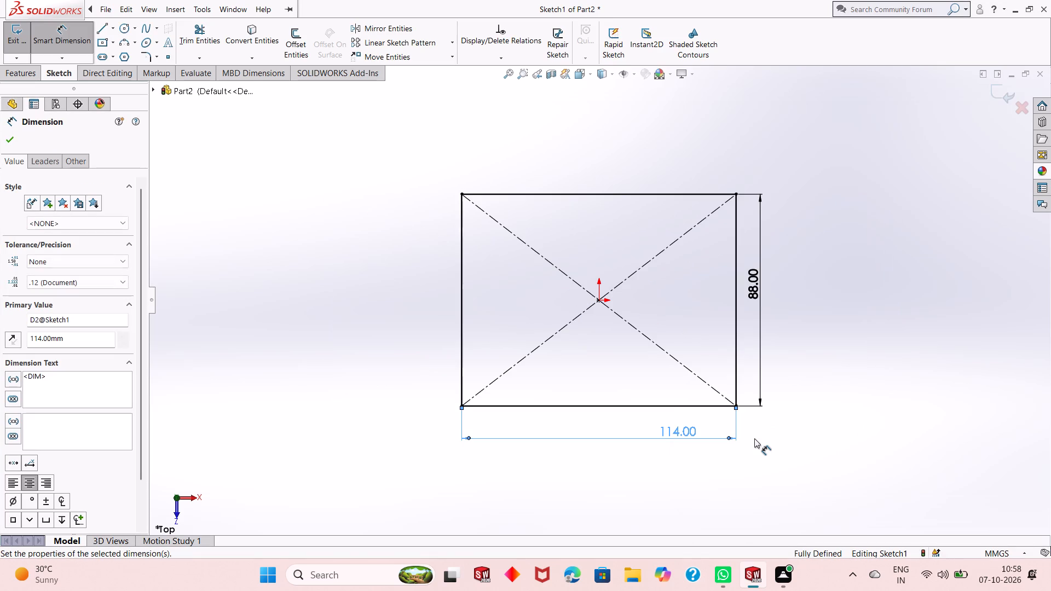
{"action": "scroll", "coordinate": [634, 426], "scroll_direction": "up", "scroll_amount": 1}
{"action": "middle_click_drag", "start_coordinate": [760, 441], "coordinate": [763, 399]}
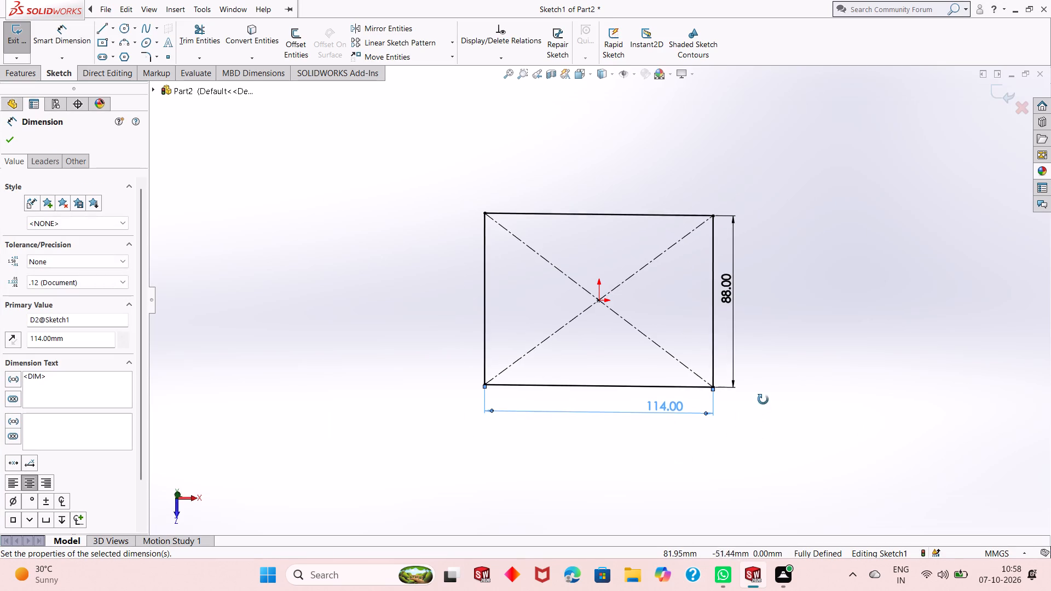
{"action": "middle_click_drag", "start_coordinate": [763, 399], "coordinate": [765, 361]}
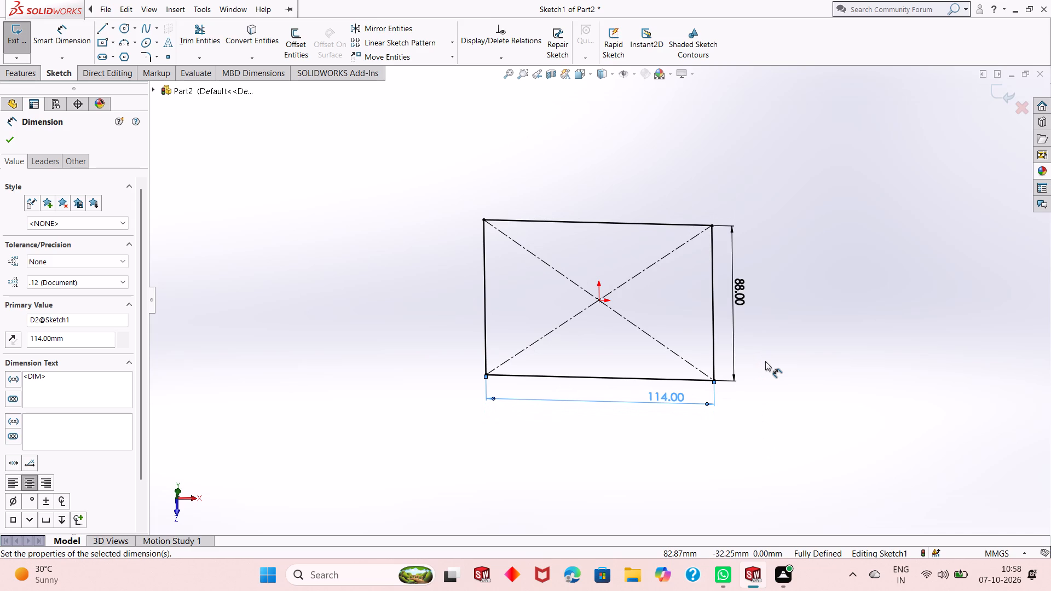
{"action": "right_click", "coordinate": [828, 322]}
{"action": "left_click", "coordinate": [843, 357]}
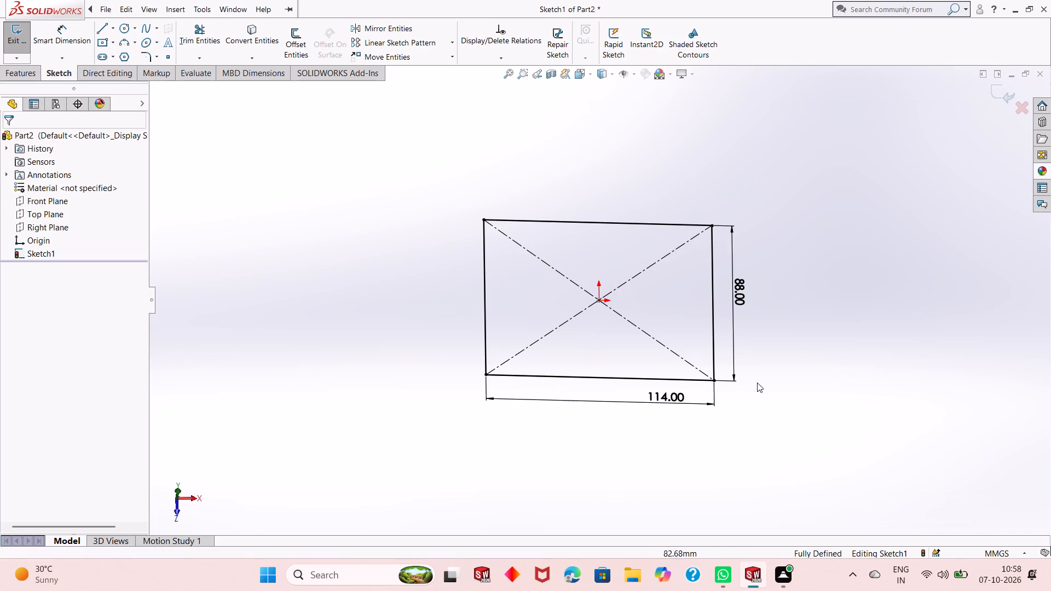
Extrude the rectangle as a blind boss 15 mm upward from the sketch plane to form the base plate.
{"action": "middle_click_drag", "start_coordinate": [735, 402], "coordinate": [731, 331]}
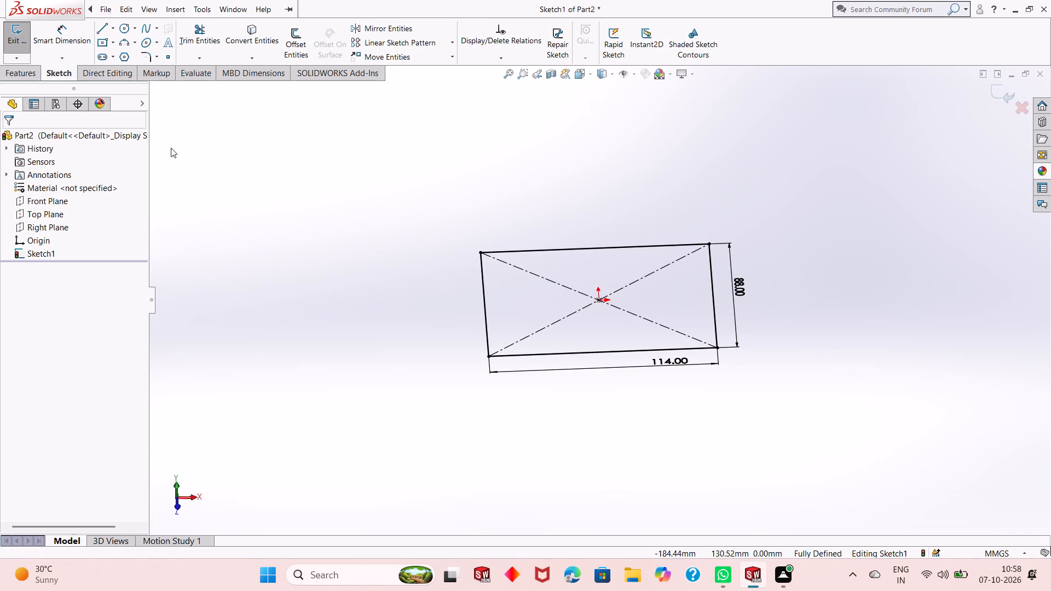
{"action": "left_click", "coordinate": [21, 71]}
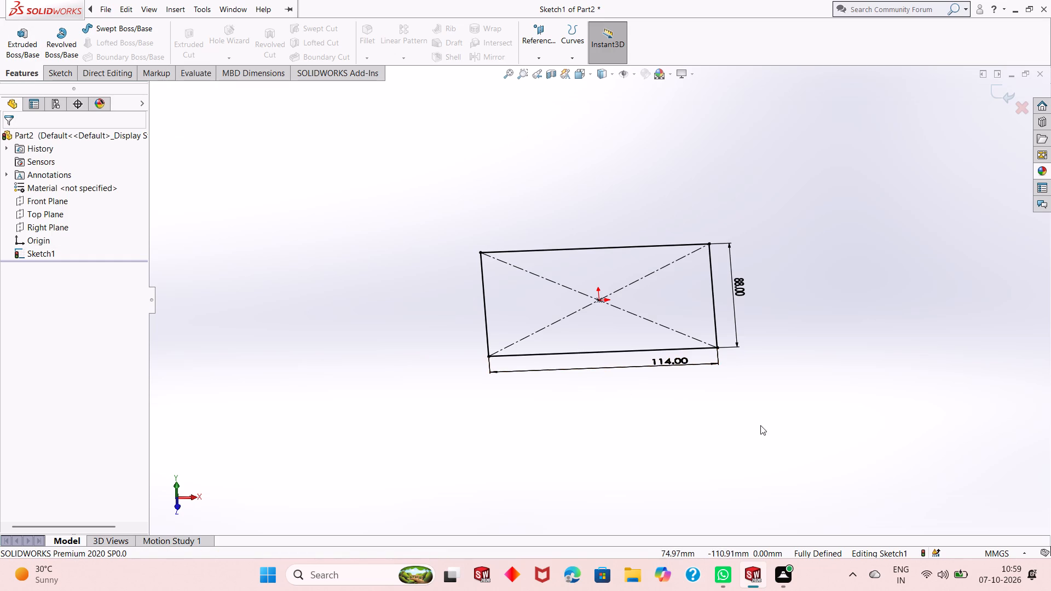
{"action": "scroll", "coordinate": [641, 318], "scroll_direction": "down", "scroll_amount": 2}
{"action": "scroll", "coordinate": [618, 337], "scroll_direction": "up", "scroll_amount": 1}
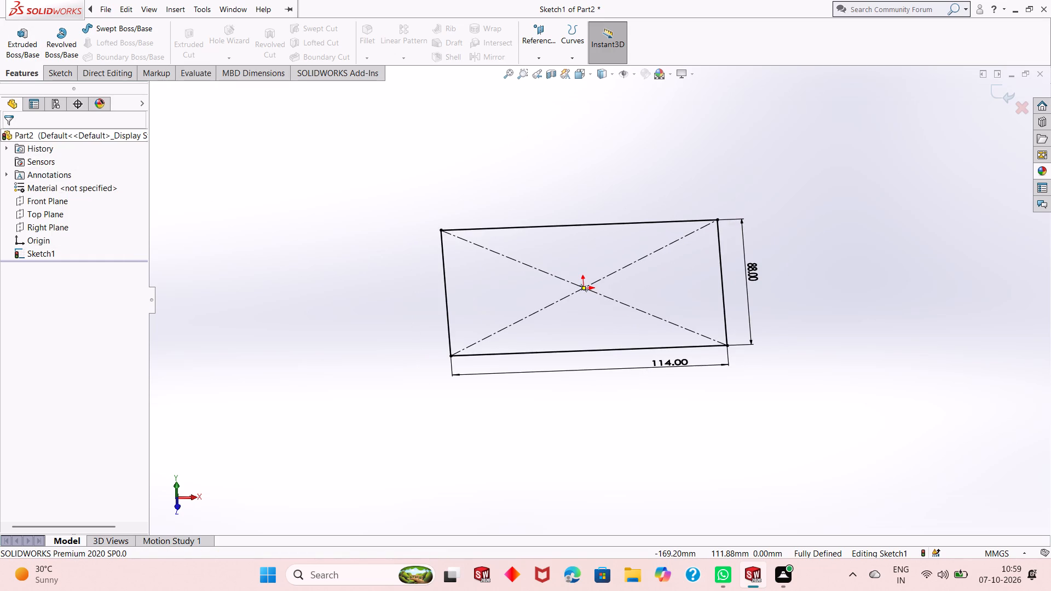
{"action": "left_click", "coordinate": [25, 44]}
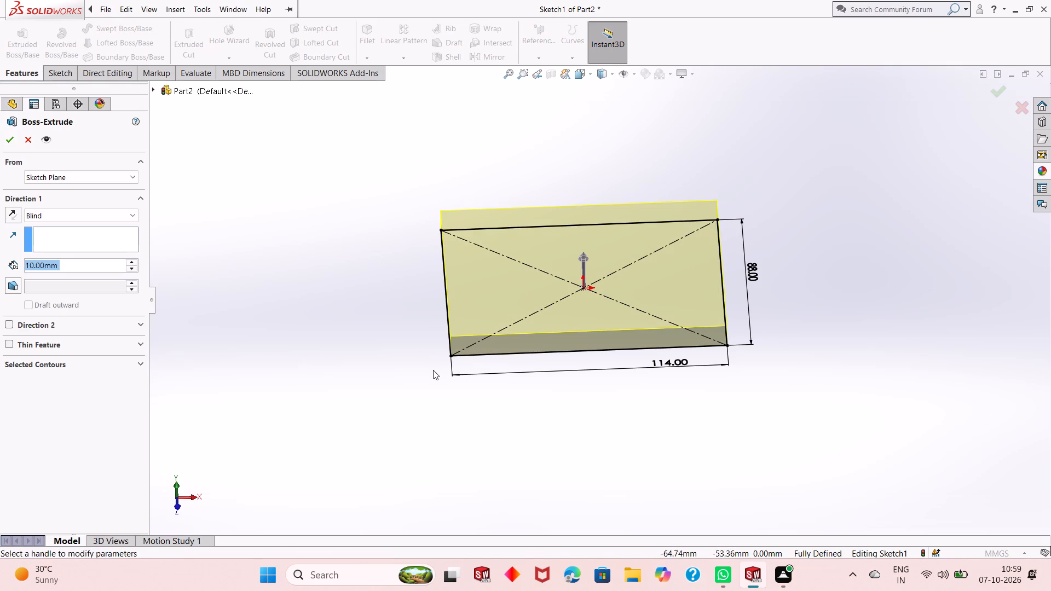
{"action": "middle_click_drag", "start_coordinate": [426, 368], "coordinate": [429, 346]}
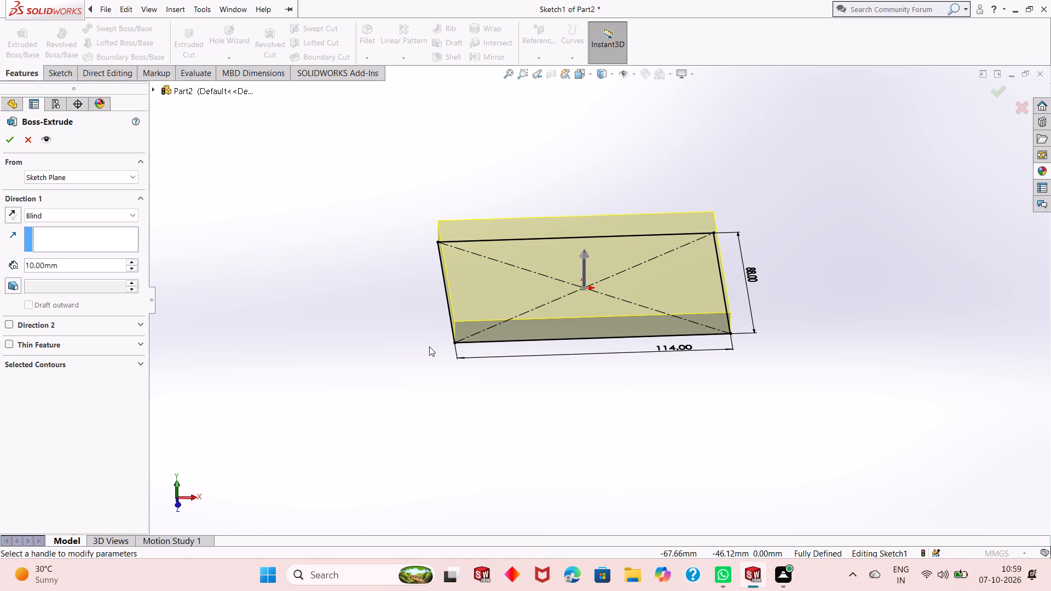
{"action": "type", "text": "15"}
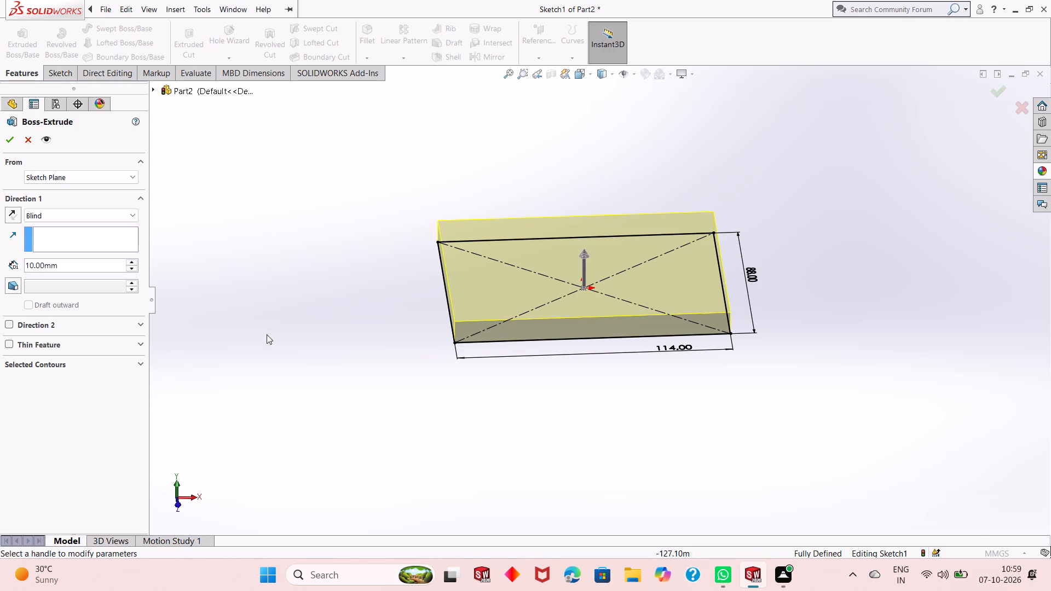
{"action": "double_click", "coordinate": [75, 264]}
{"action": "type", "text": "15"}
{"action": "key", "text": "Return"}
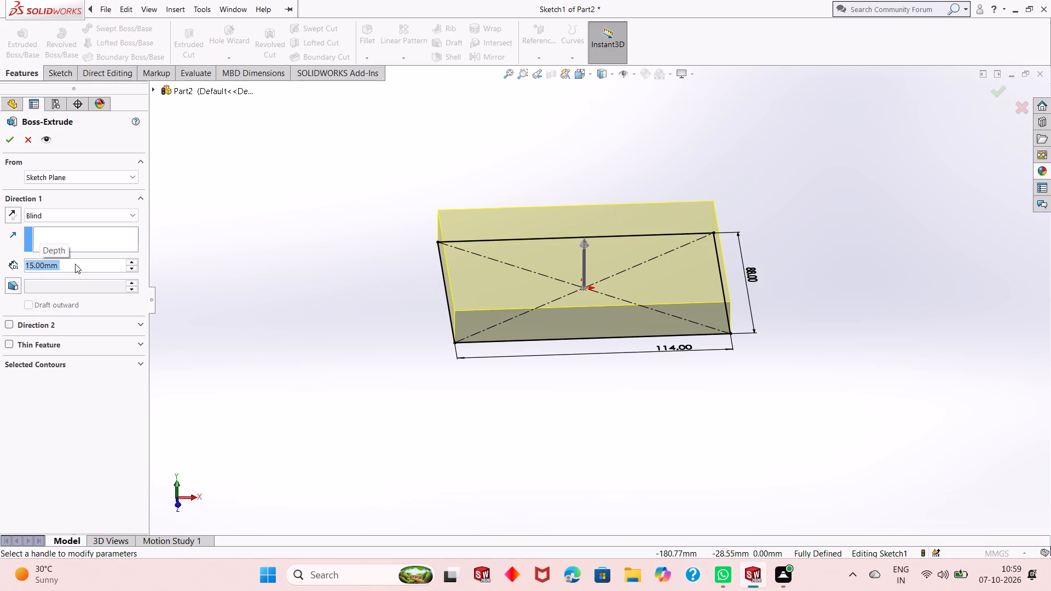
{"action": "left_click", "coordinate": [14, 137]}
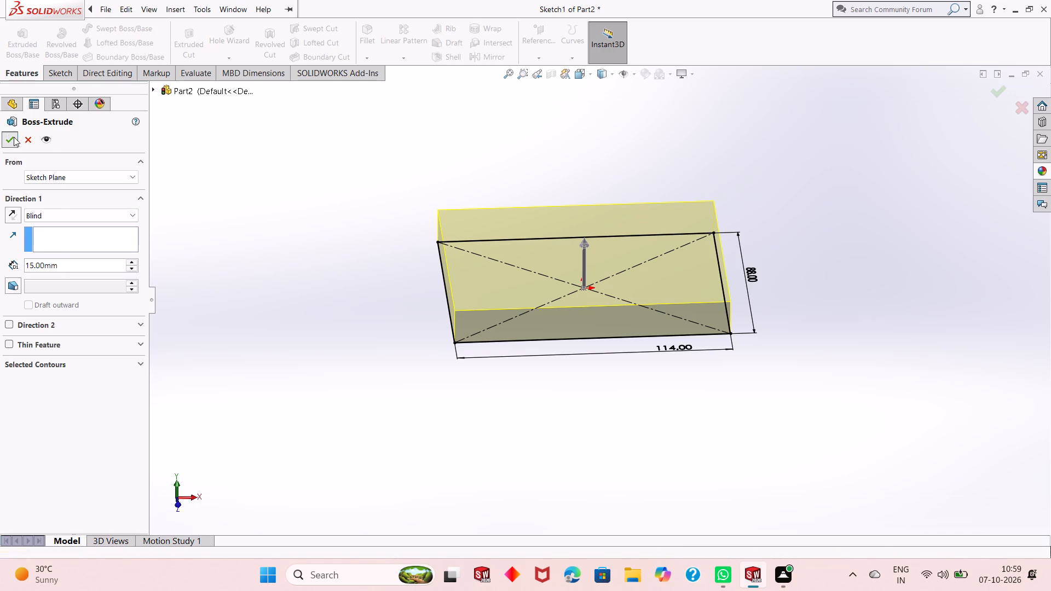
{"action": "left_click", "coordinate": [379, 363]}
Start a new sketch on the plate's long front side face and view it face-on.
{"action": "scroll", "coordinate": [538, 348], "scroll_direction": "up", "scroll_amount": 2}
{"action": "middle_click_drag", "start_coordinate": [563, 346], "coordinate": [563, 309]}
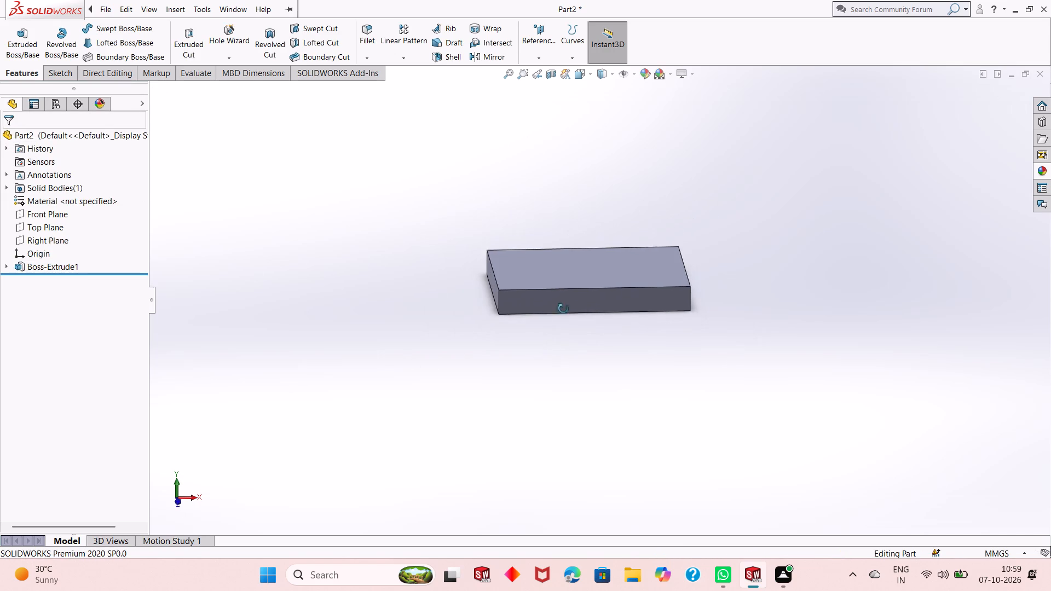
{"action": "middle_click_drag", "start_coordinate": [563, 309], "coordinate": [563, 311]}
{"action": "scroll", "coordinate": [590, 259], "scroll_direction": "down", "scroll_amount": 2}
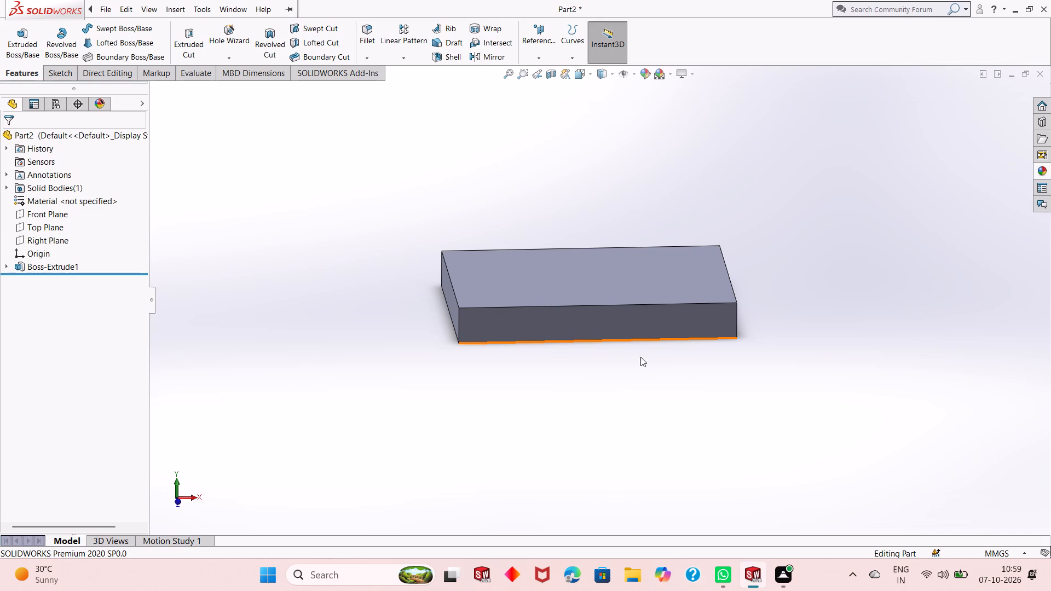
{"action": "scroll", "coordinate": [657, 336], "scroll_direction": "down", "scroll_amount": 2}
{"action": "scroll", "coordinate": [632, 378], "scroll_direction": "up", "scroll_amount": 5}
{"action": "scroll", "coordinate": [651, 268], "scroll_direction": "down", "scroll_amount": 3}
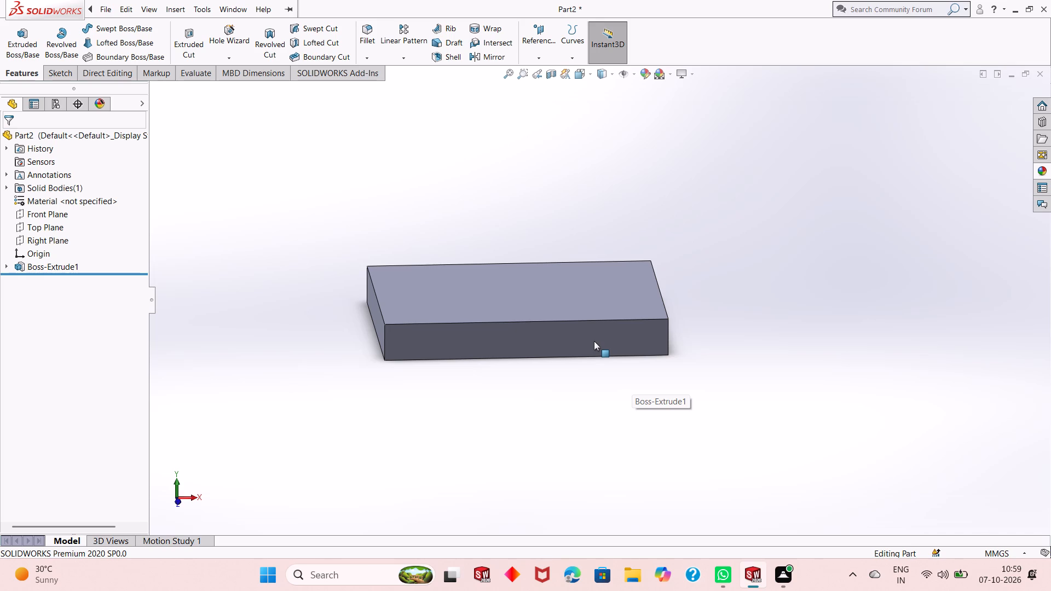
{"action": "middle_click_drag", "start_coordinate": [579, 278], "coordinate": [581, 312]}
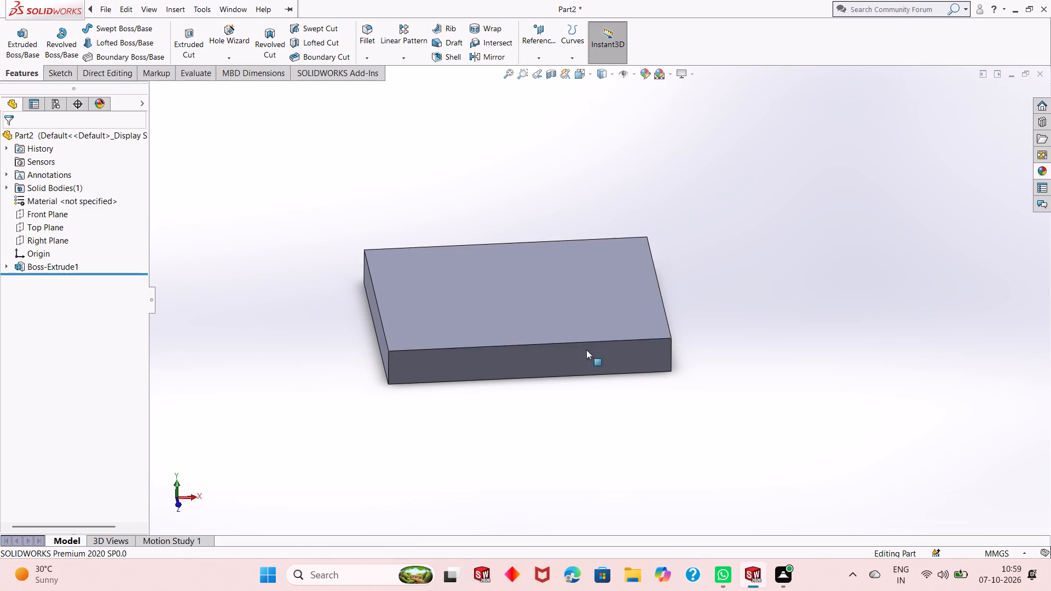
{"action": "left_click", "coordinate": [600, 355]}
{"action": "left_click", "coordinate": [644, 329]}
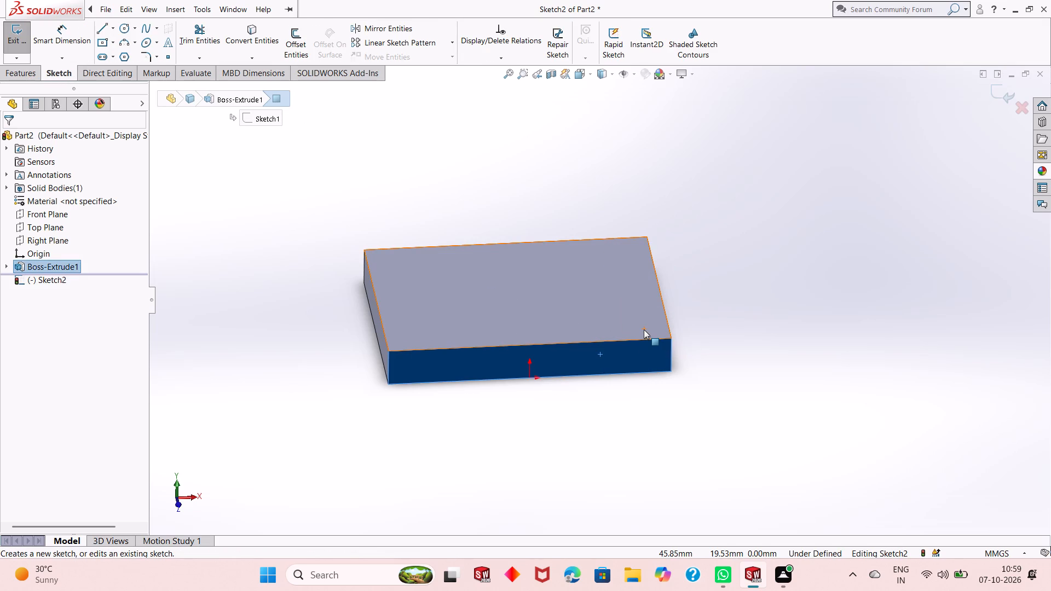
{"action": "key", "text": "ctrl+8"}
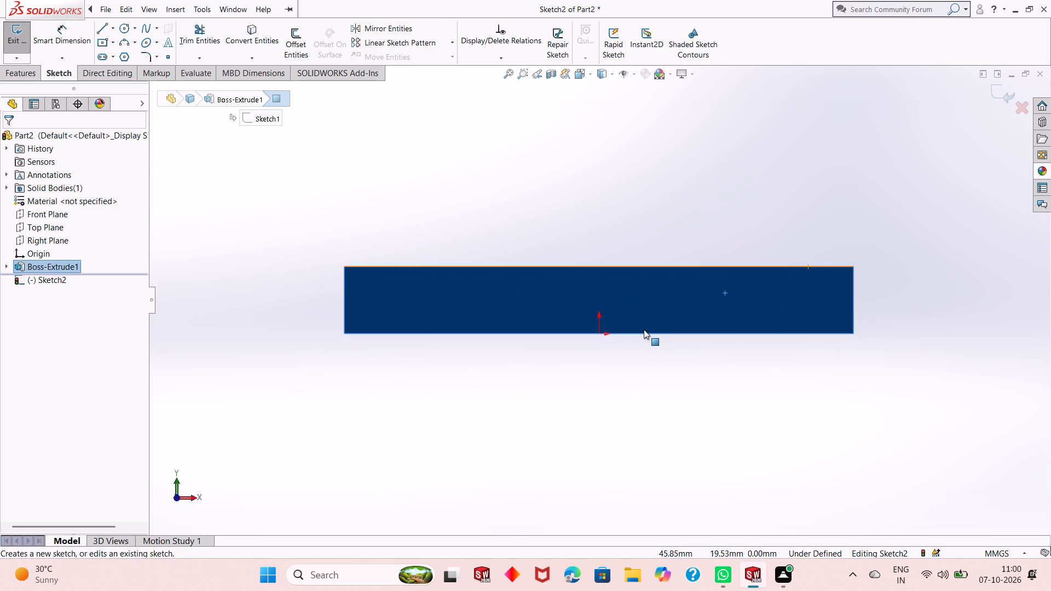
{"action": "left_click", "coordinate": [662, 364]}
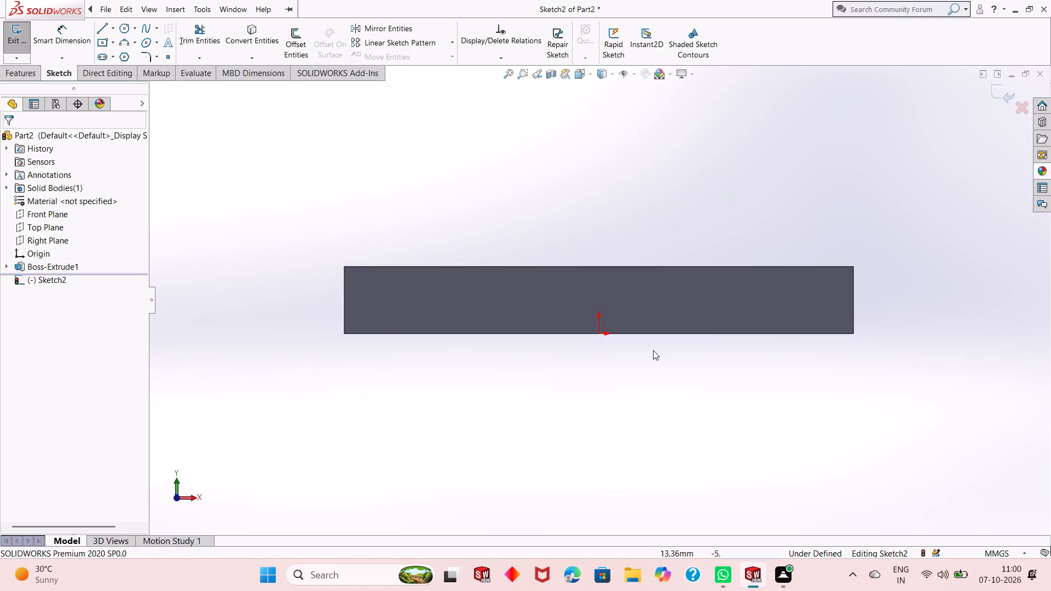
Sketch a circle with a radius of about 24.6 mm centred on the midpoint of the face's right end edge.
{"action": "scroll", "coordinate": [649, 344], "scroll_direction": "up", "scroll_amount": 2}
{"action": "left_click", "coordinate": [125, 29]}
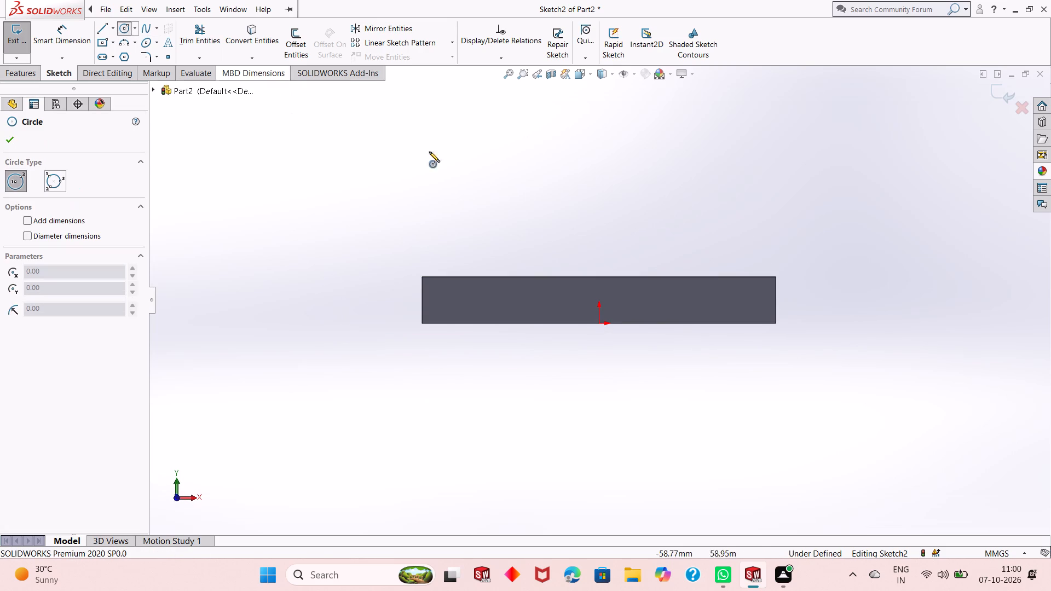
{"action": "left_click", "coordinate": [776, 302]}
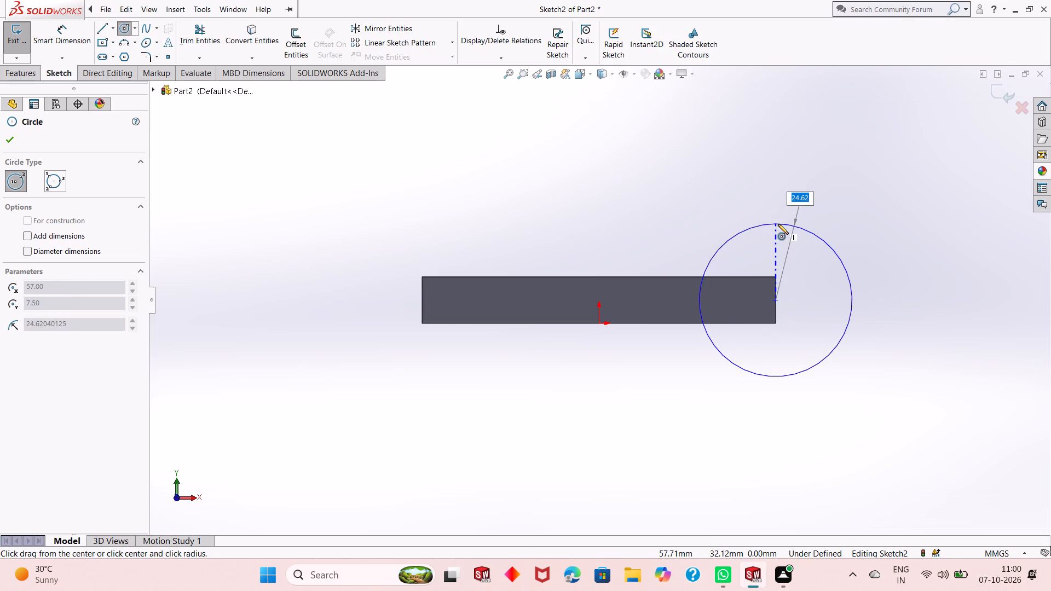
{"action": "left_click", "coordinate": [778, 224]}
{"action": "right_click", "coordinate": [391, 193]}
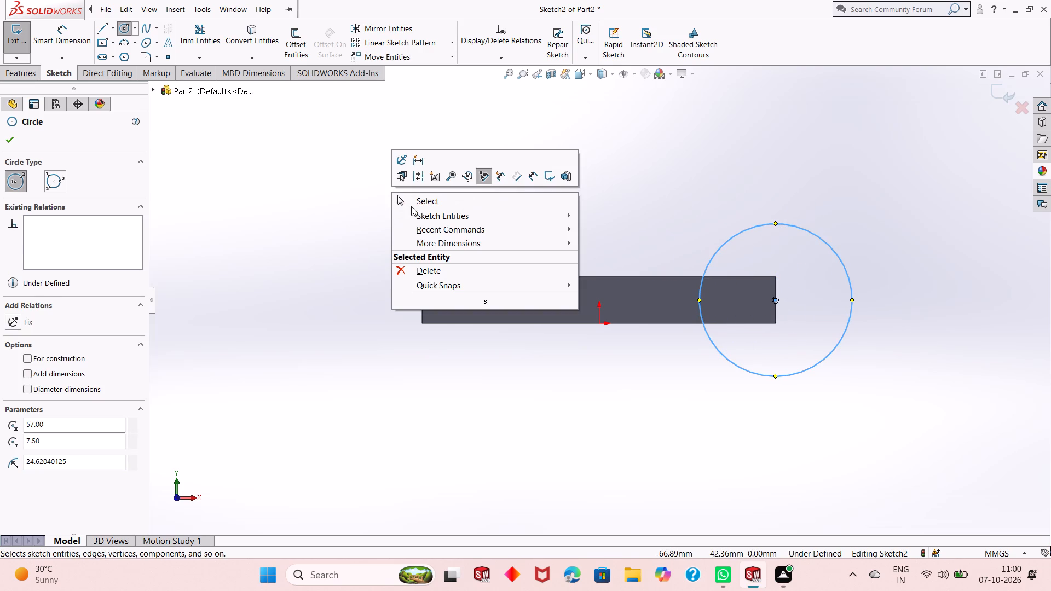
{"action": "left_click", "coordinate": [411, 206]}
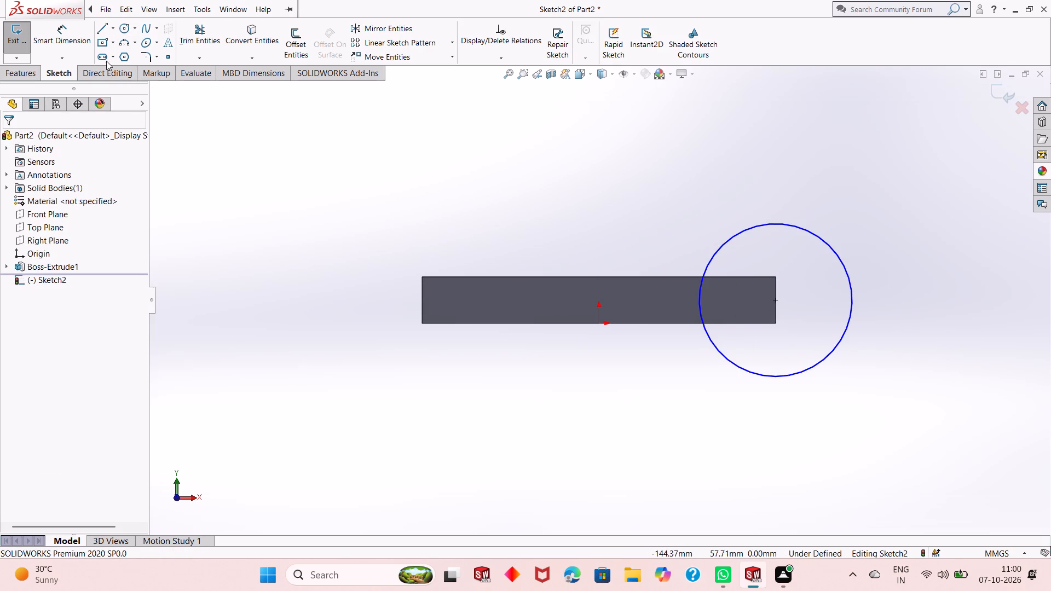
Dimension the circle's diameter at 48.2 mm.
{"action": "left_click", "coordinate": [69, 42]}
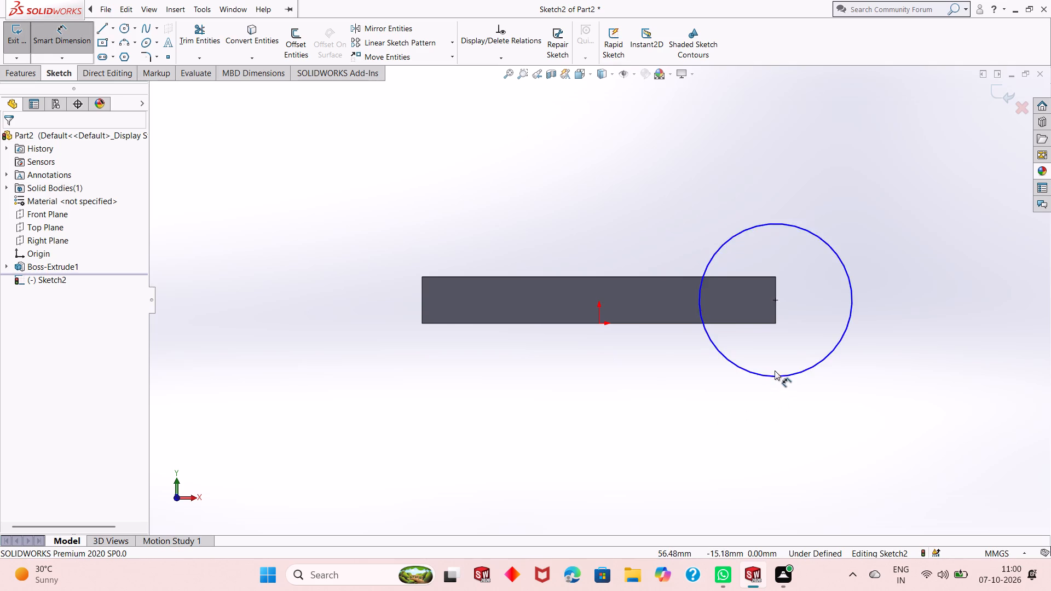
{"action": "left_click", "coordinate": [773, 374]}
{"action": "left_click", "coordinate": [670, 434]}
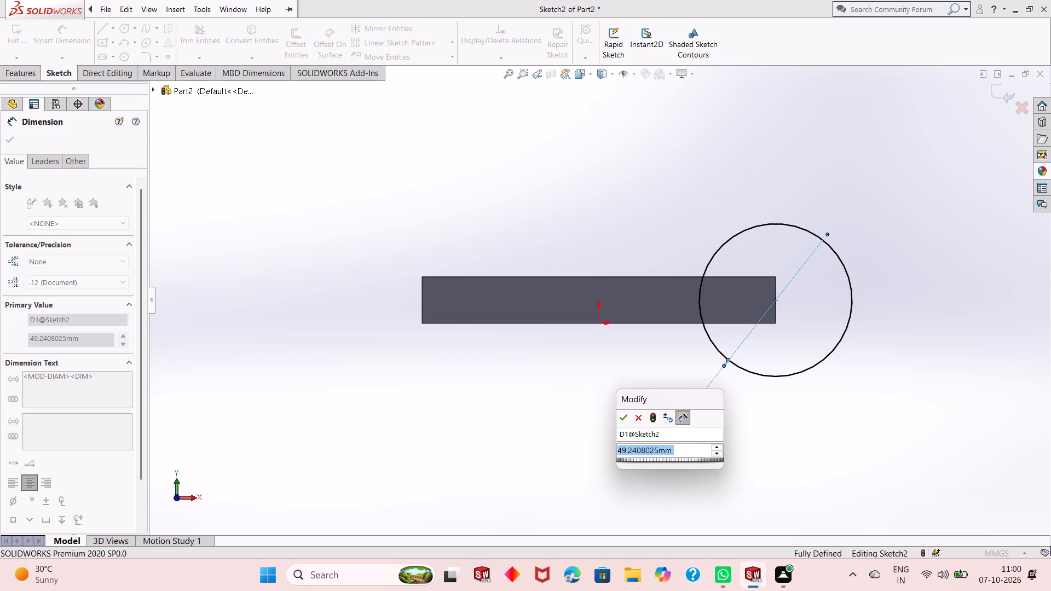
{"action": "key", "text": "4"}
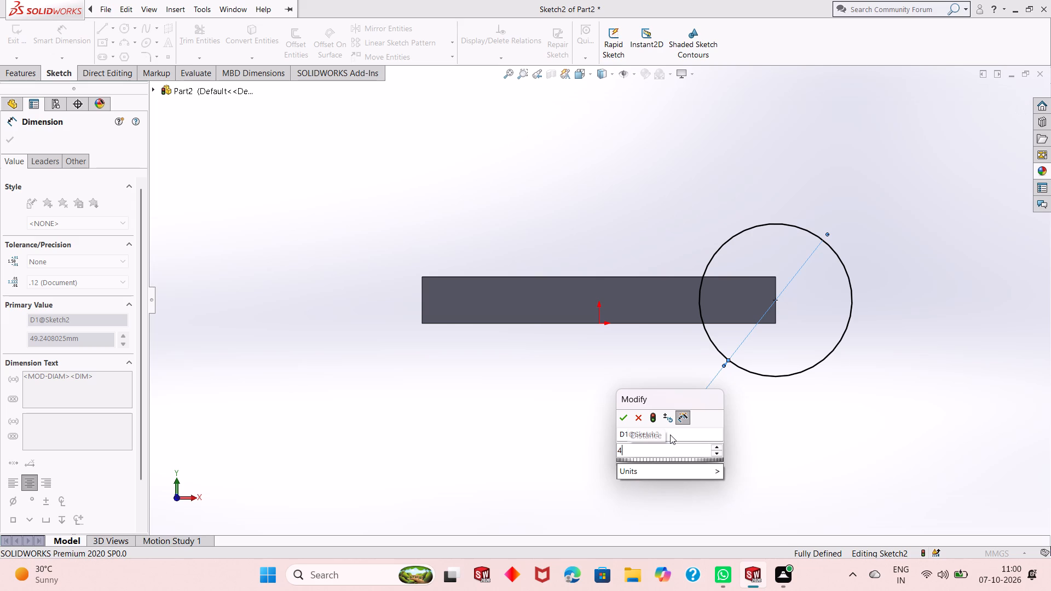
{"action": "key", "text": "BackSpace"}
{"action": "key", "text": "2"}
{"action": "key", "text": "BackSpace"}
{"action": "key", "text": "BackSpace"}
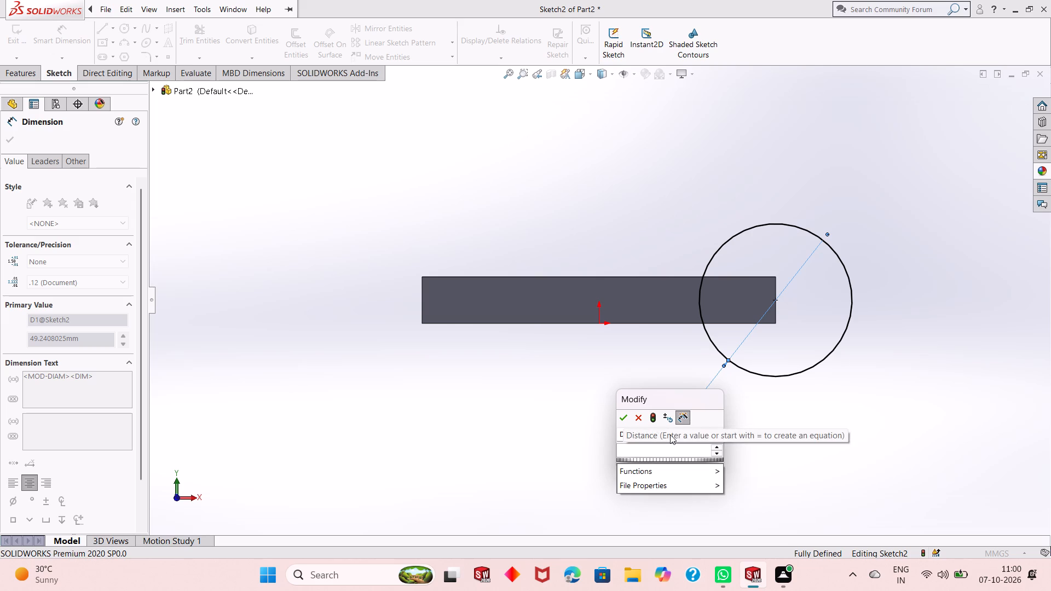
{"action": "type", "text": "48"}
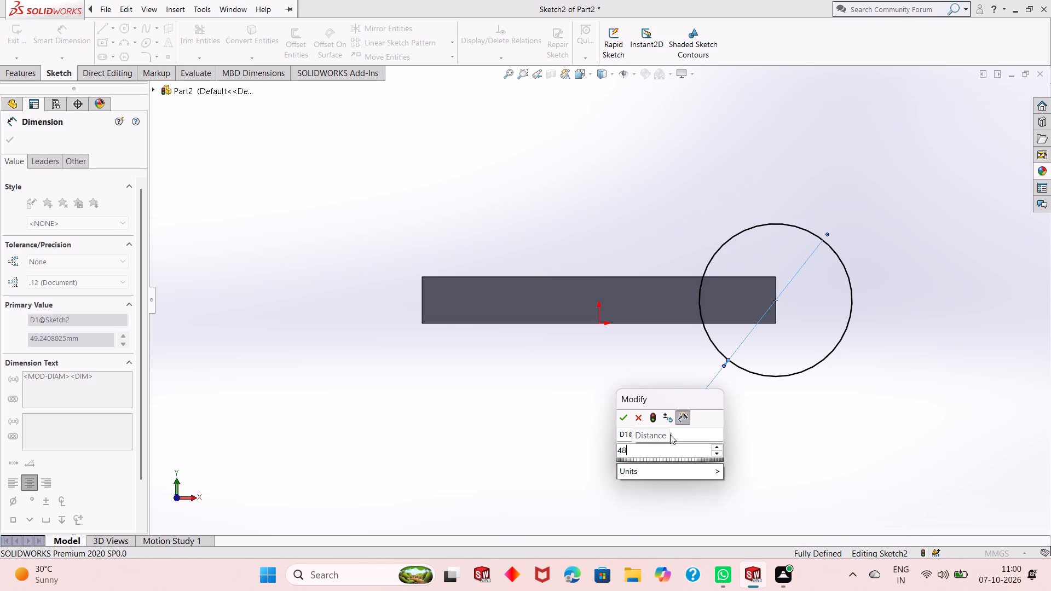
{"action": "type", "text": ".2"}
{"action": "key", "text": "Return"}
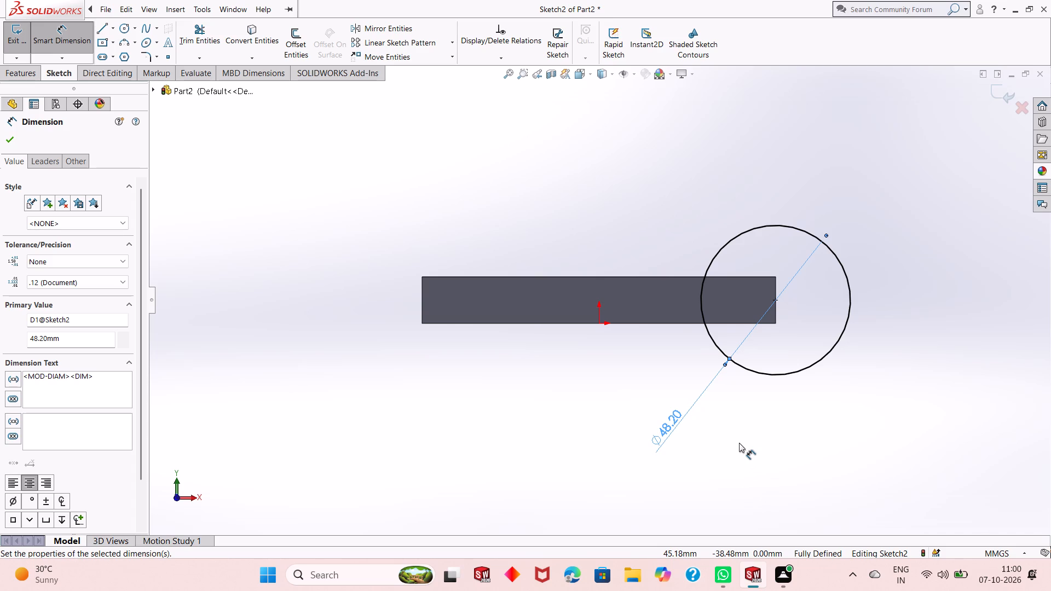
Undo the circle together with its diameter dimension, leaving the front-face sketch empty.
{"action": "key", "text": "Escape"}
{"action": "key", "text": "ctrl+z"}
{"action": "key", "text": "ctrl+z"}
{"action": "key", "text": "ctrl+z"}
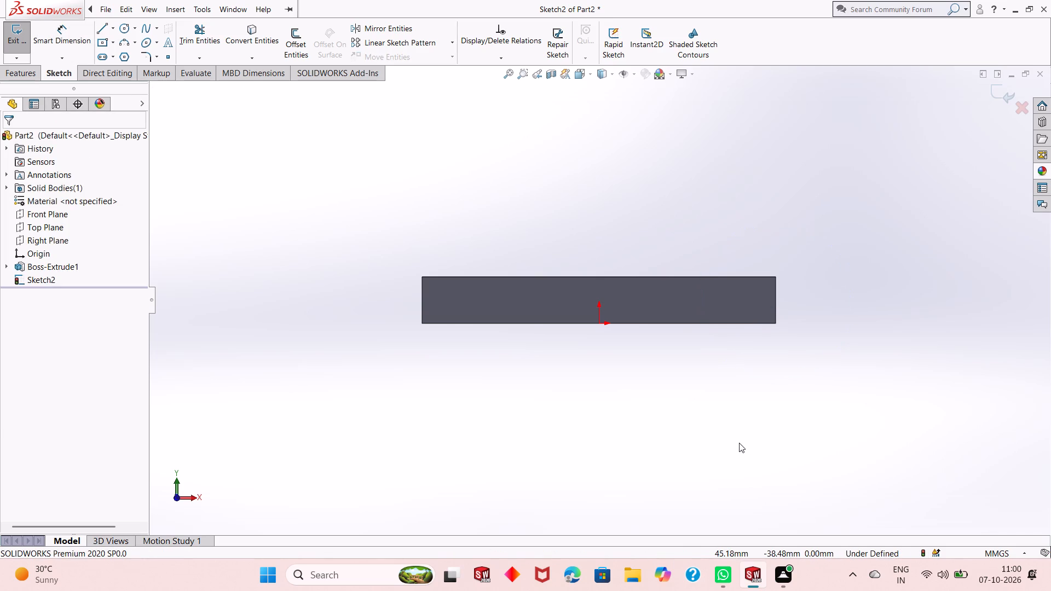
Sketch a circle above the plate near its right end, centred about 50 mm right of and 45 mm above the origin.
{"action": "left_click", "coordinate": [123, 27]}
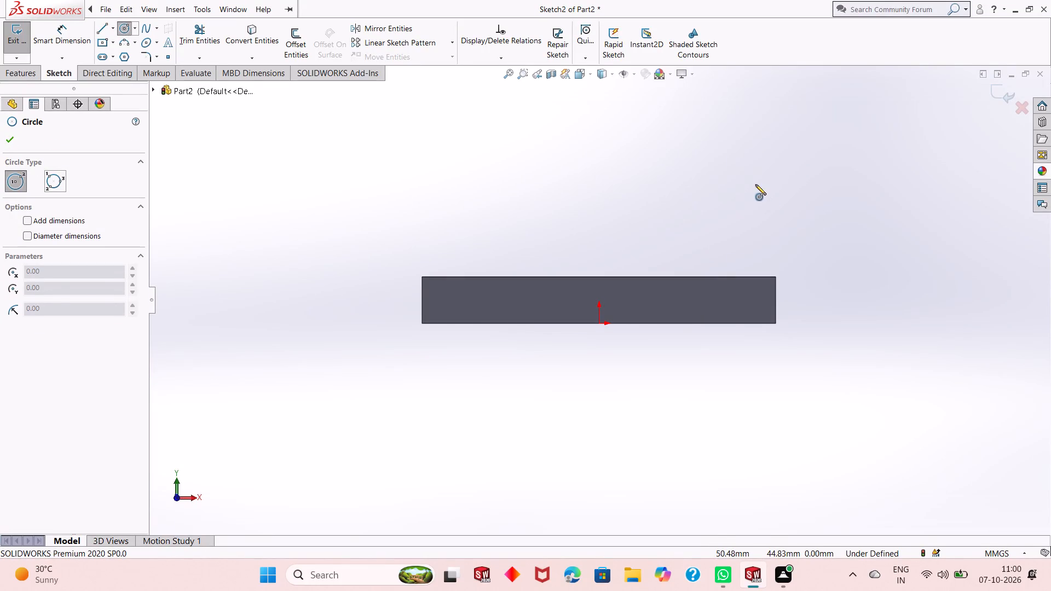
{"action": "left_click", "coordinate": [755, 184]}
{"action": "left_click", "coordinate": [773, 223]}
{"action": "right_click", "coordinate": [631, 204]}
{"action": "left_click", "coordinate": [659, 218]}
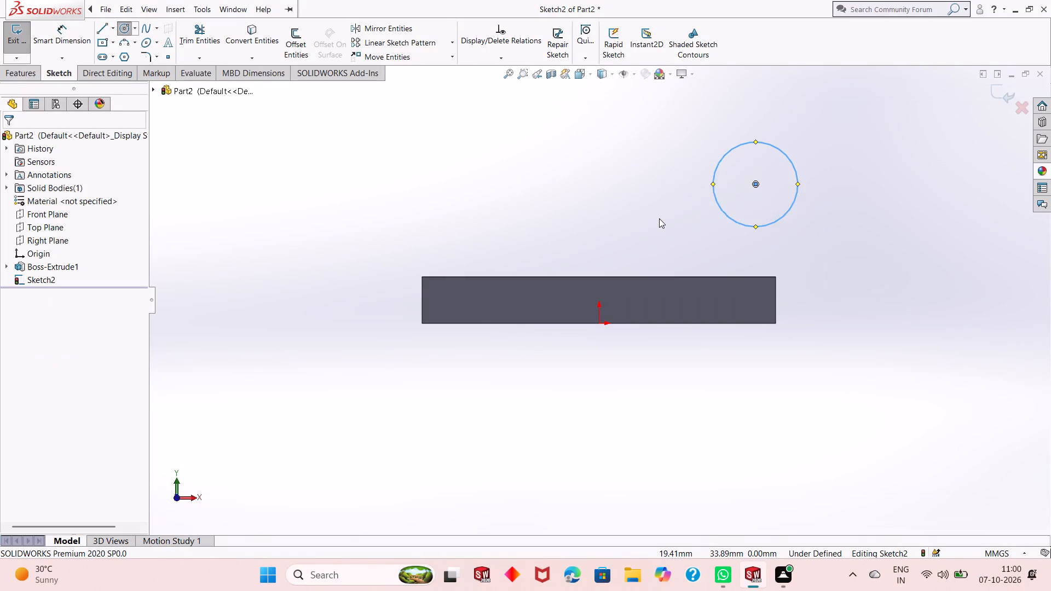
Dimension the circle's diameter at 48.2 mm.
{"action": "left_click", "coordinate": [66, 32]}
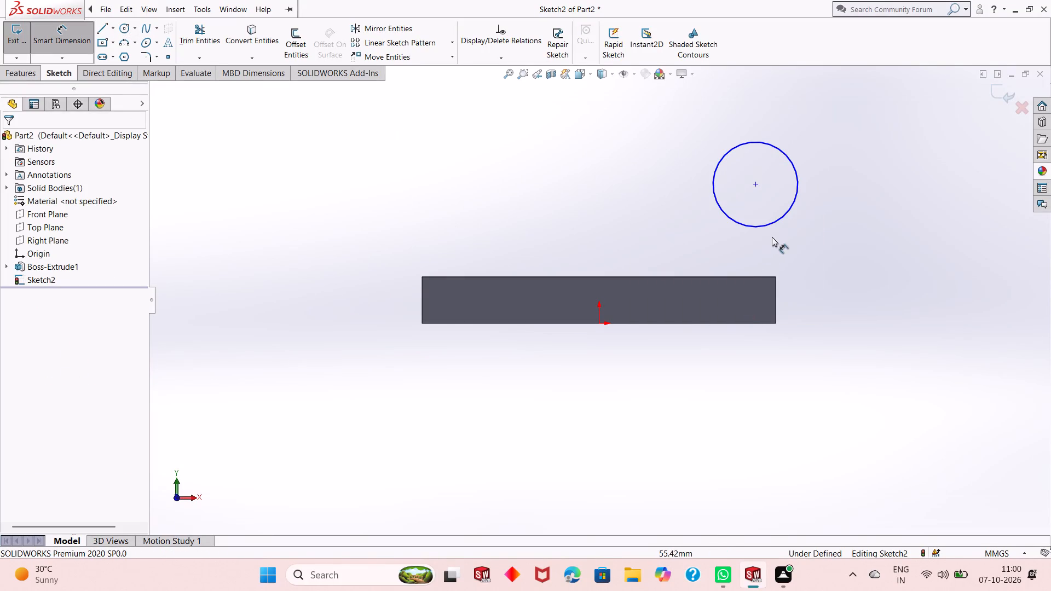
{"action": "left_click", "coordinate": [777, 215]}
{"action": "left_click", "coordinate": [788, 210]}
{"action": "left_click", "coordinate": [932, 340]}
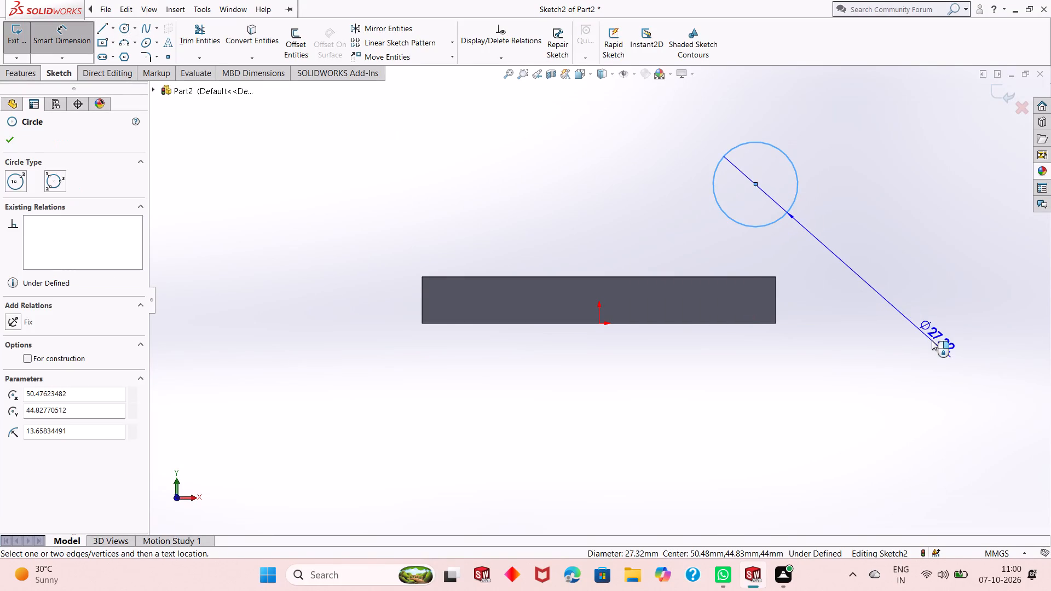
{"action": "type", "text": "48.2"}
{"action": "key", "text": "Return"}
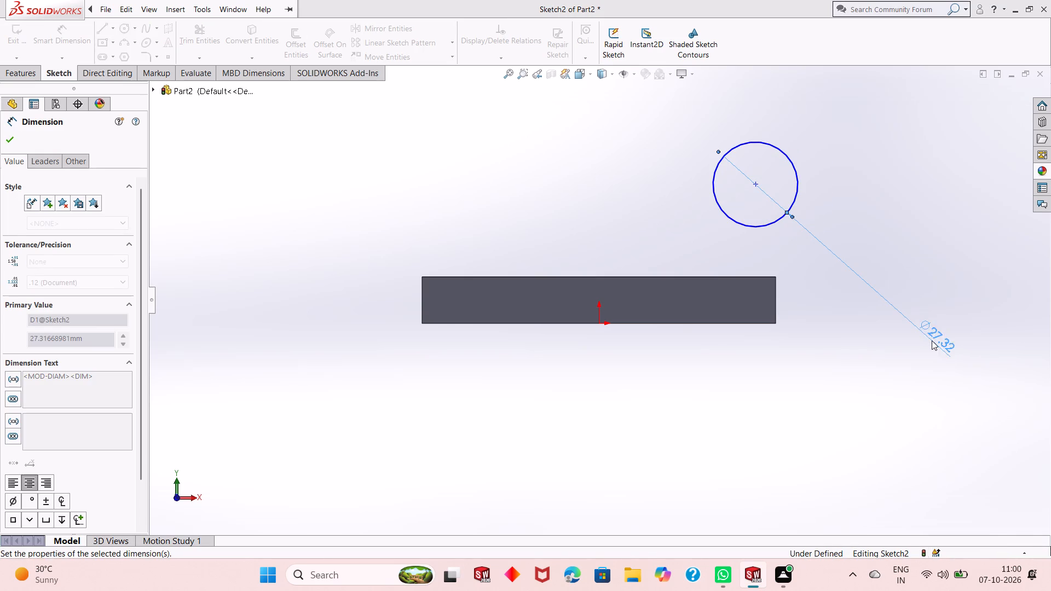
Dimension the horizontal distance from the origin to the circle's centre as 114/2 mm.
{"action": "left_click", "coordinate": [754, 183]}
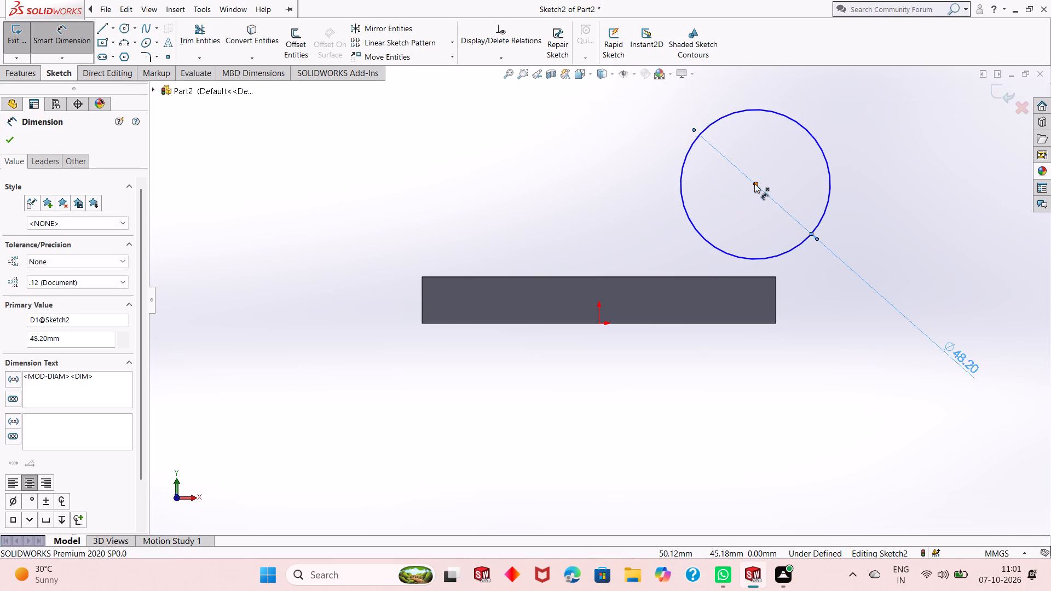
{"action": "left_click", "coordinate": [598, 325]}
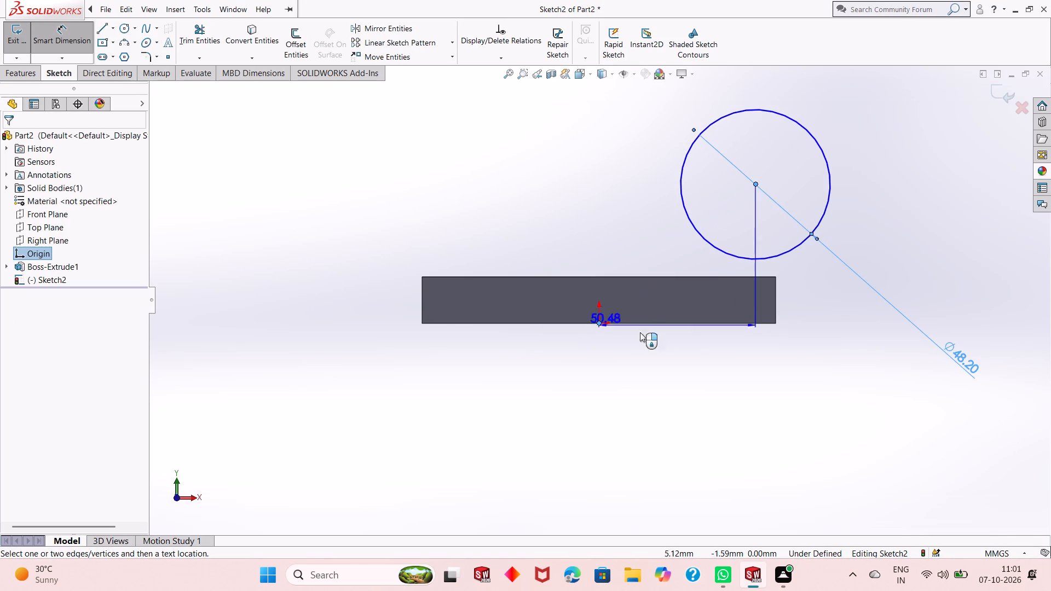
{"action": "left_click", "coordinate": [712, 403]}
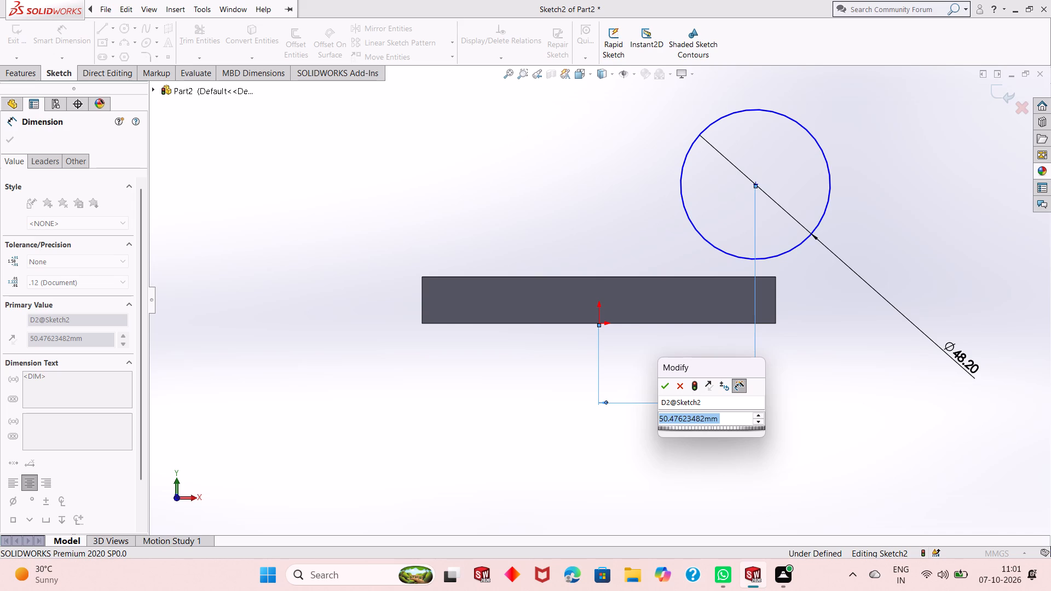
{"action": "type", "text": "114/2"}
{"action": "key", "text": "Return"}
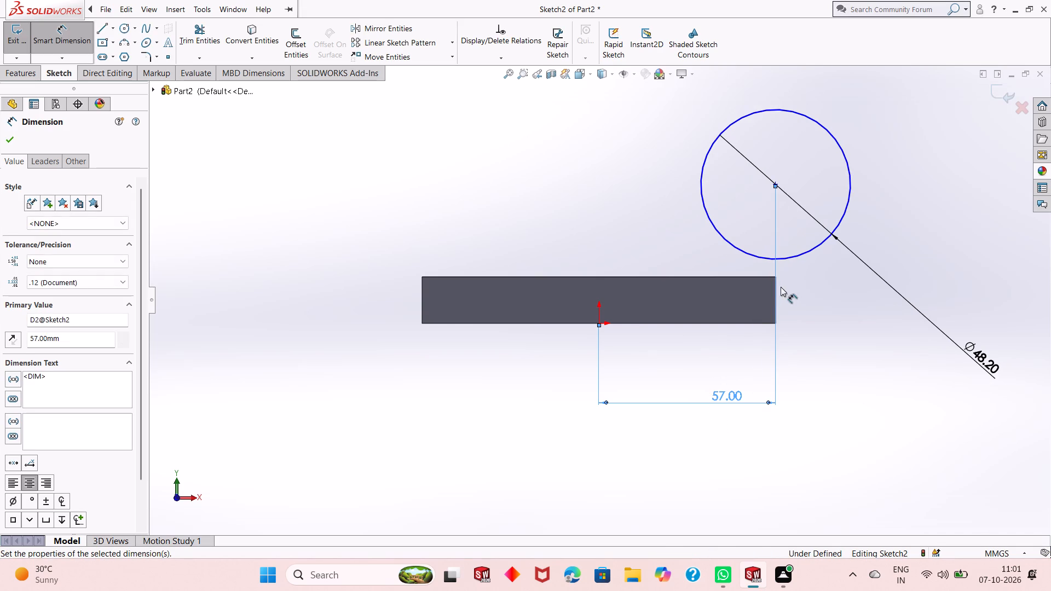
Dimension the circle's centre 9 mm above the plate's top edge and finish dimensioning.
{"action": "left_click", "coordinate": [777, 182]}
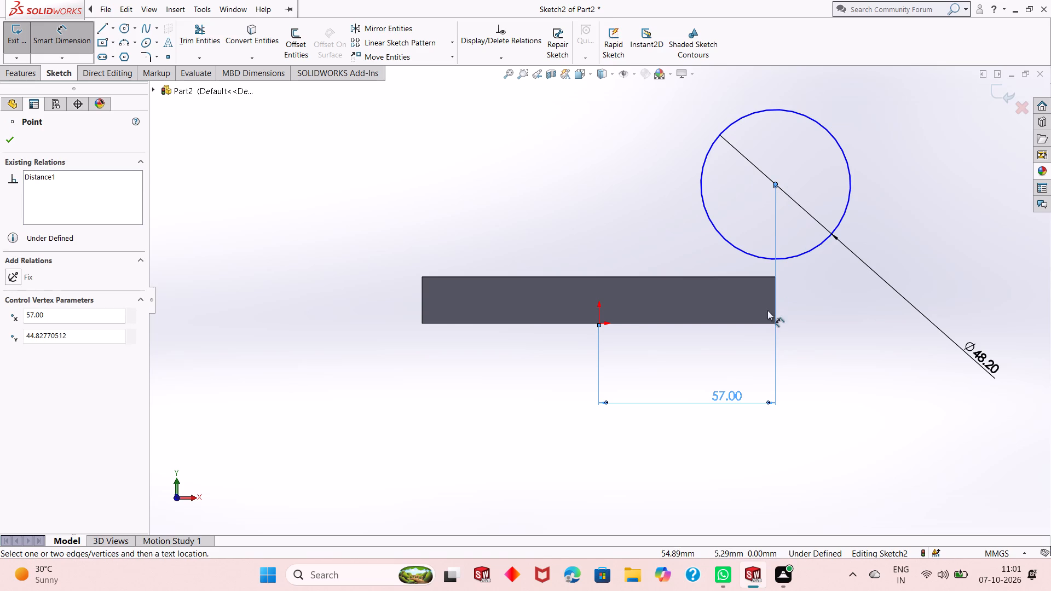
{"action": "left_click", "coordinate": [763, 277]}
{"action": "left_click", "coordinate": [857, 260]}
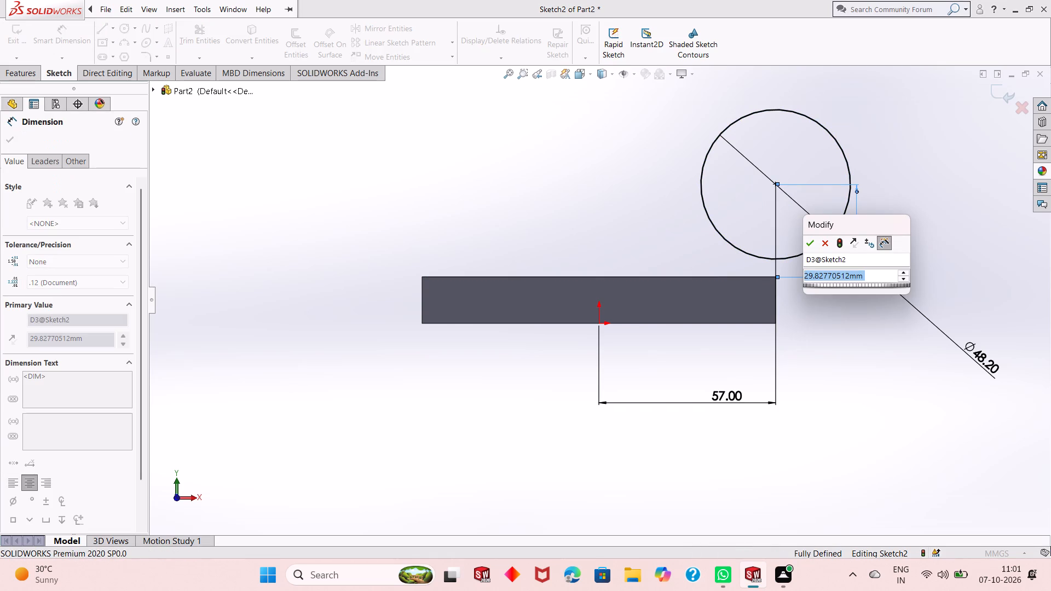
{"action": "key", "text": "9"}
{"action": "key", "text": "Return"}
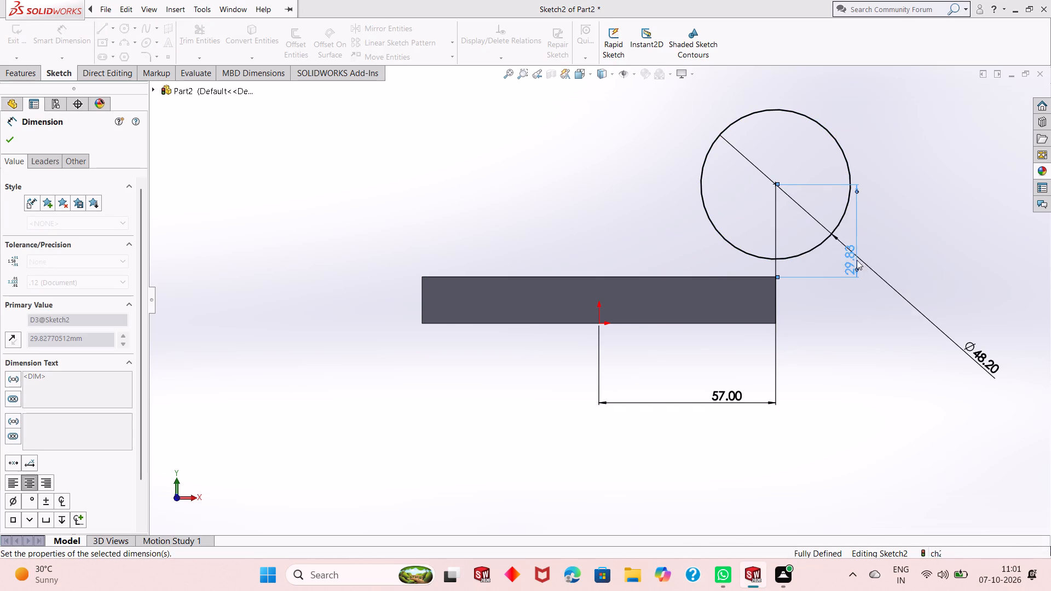
{"action": "right_click", "coordinate": [521, 346]}
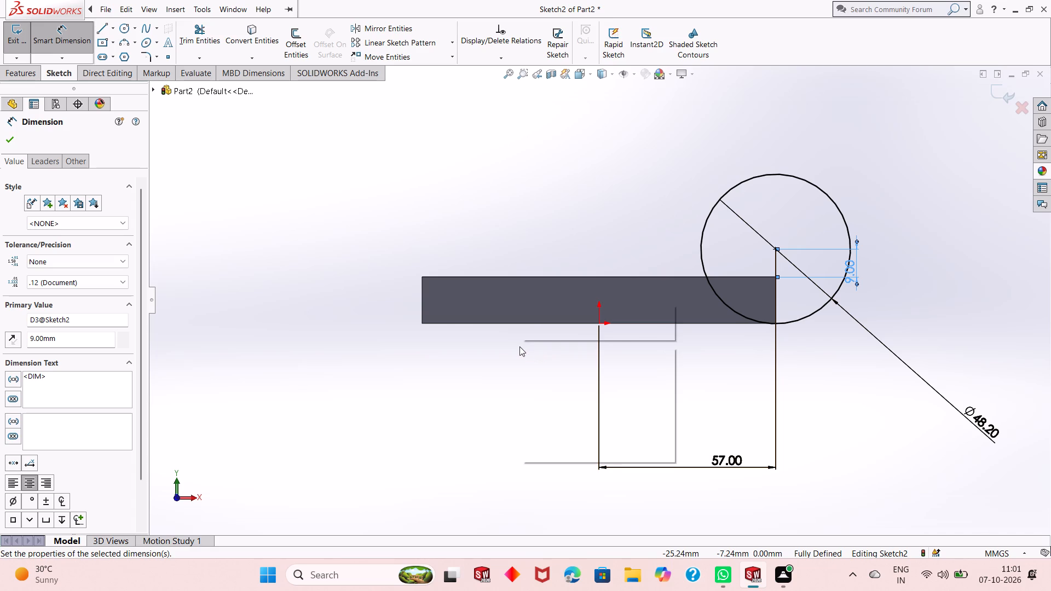
{"action": "left_click", "coordinate": [532, 380]}
Extrude the circle as a blind boss 22 mm deep in the reversed direction, back over the plate, merged with it.
{"action": "scroll", "coordinate": [709, 358], "scroll_direction": "up", "scroll_amount": 1}
{"action": "middle_click_drag", "start_coordinate": [776, 309], "coordinate": [771, 320]}
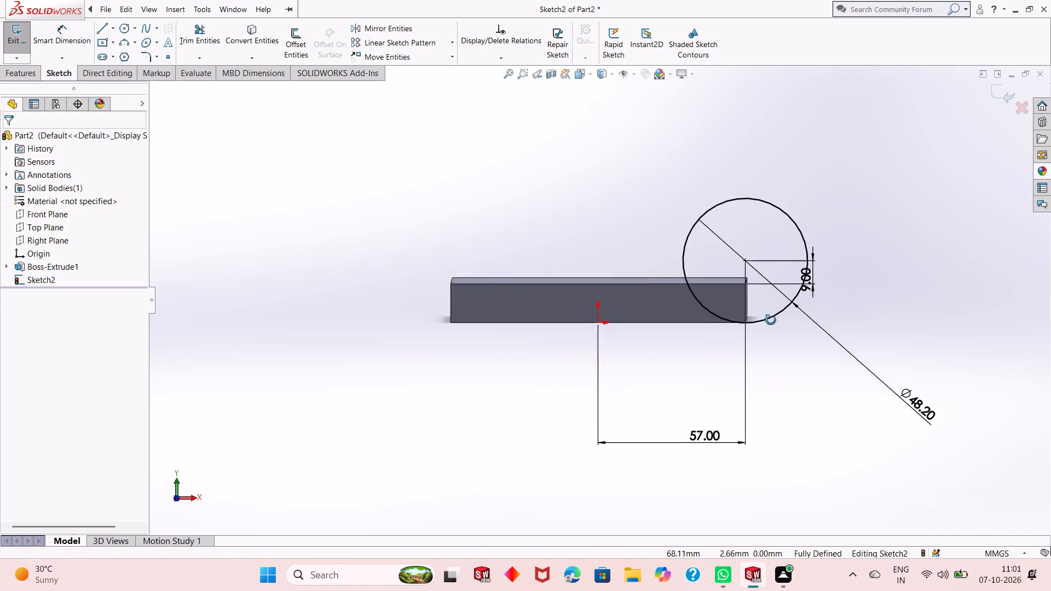
{"action": "middle_click_drag", "start_coordinate": [771, 320], "coordinate": [748, 349]}
{"action": "scroll", "coordinate": [690, 304], "scroll_direction": "down", "scroll_amount": 1}
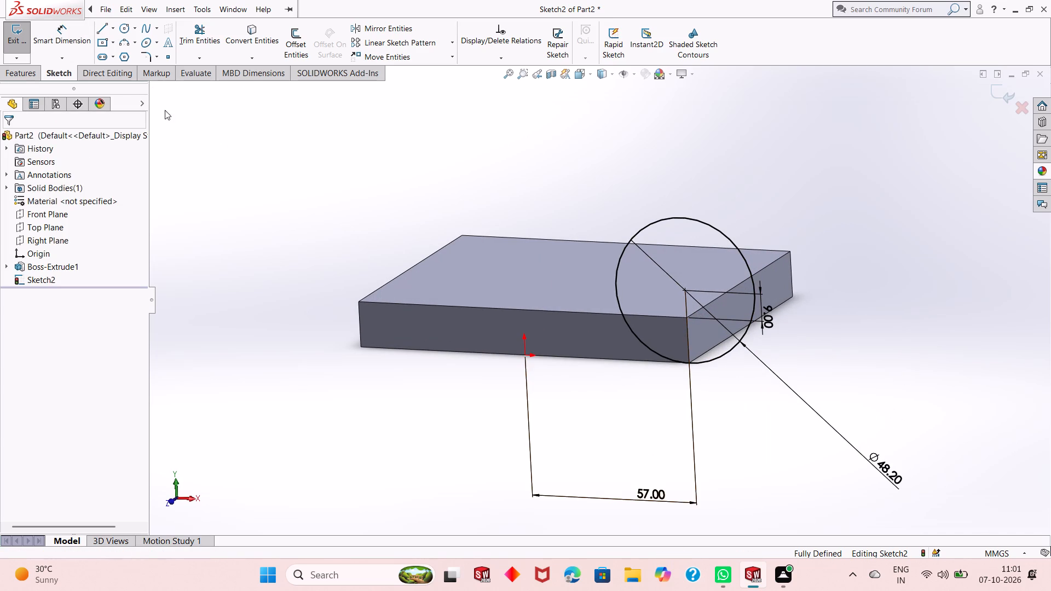
{"action": "left_click", "coordinate": [22, 78]}
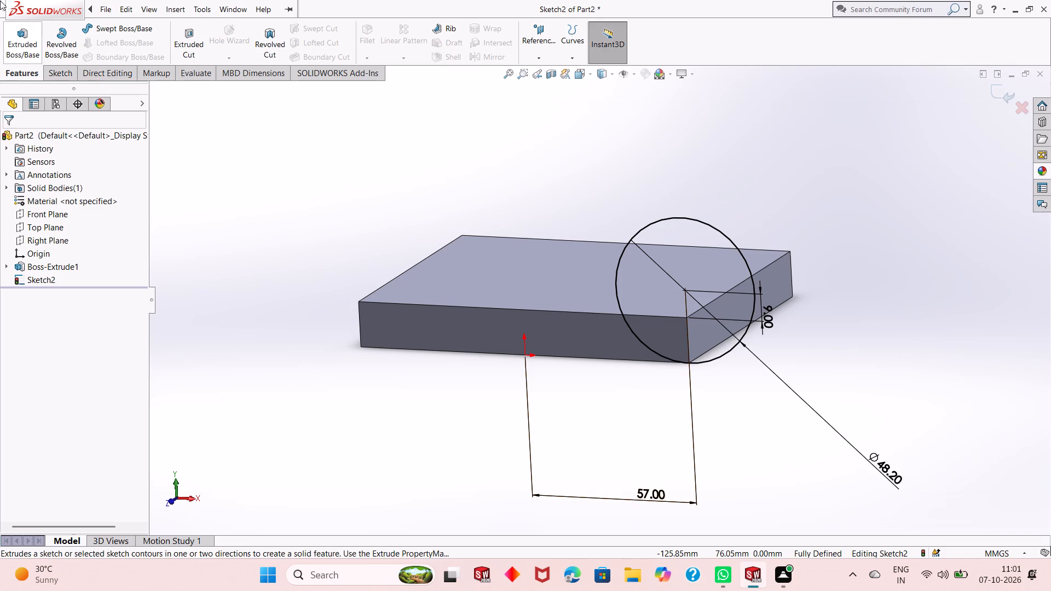
{"action": "left_click", "coordinate": [31, 55]}
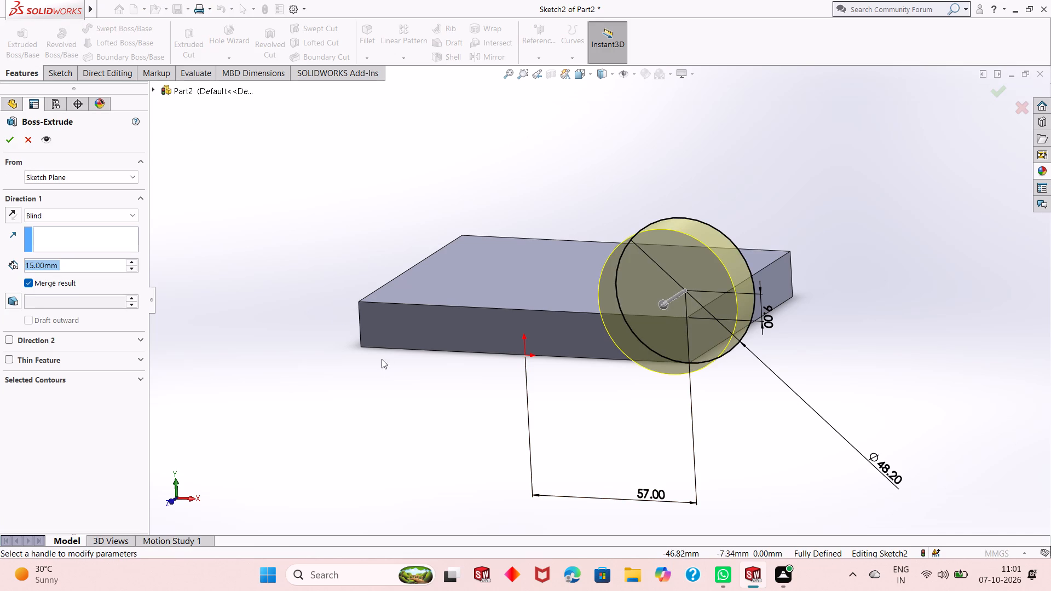
{"action": "left_click", "coordinate": [10, 219]}
{"action": "middle_click_drag", "start_coordinate": [346, 400], "coordinate": [327, 416]}
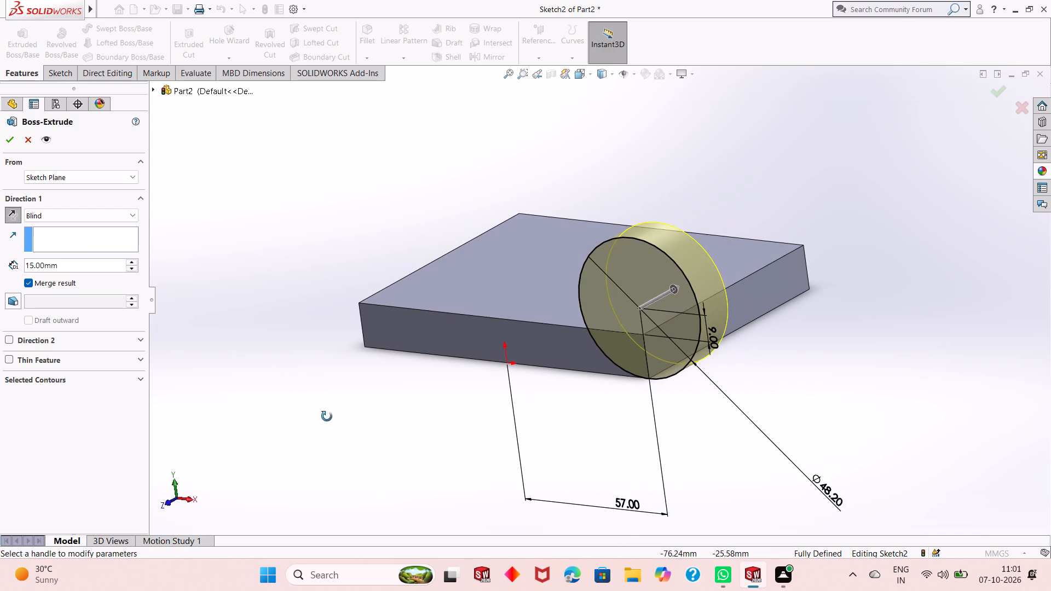
{"action": "middle_click_drag", "start_coordinate": [327, 416], "coordinate": [326, 418]}
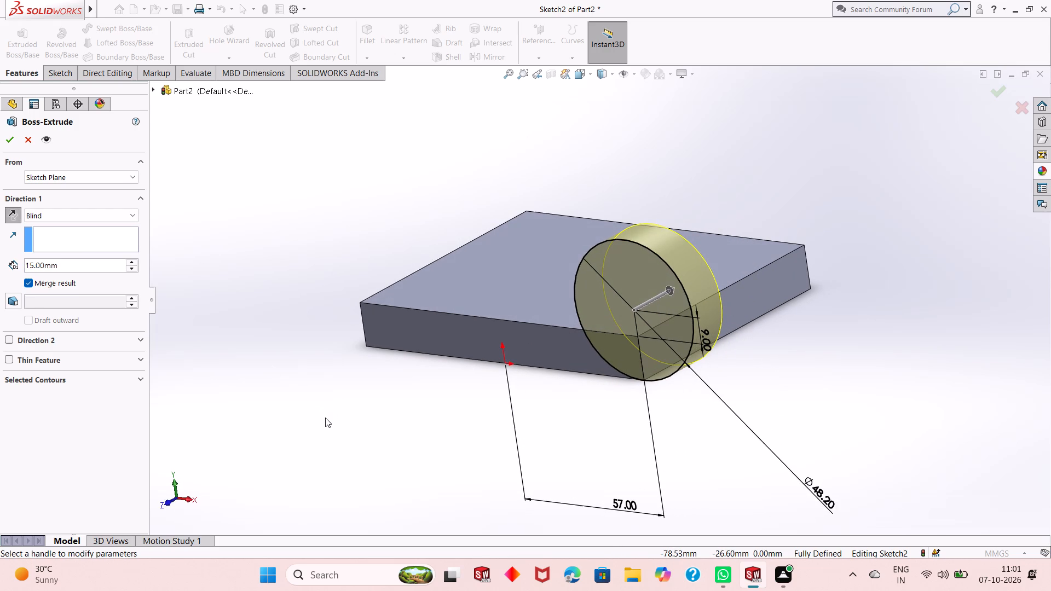
{"action": "key", "text": "2"}
{"action": "key", "text": "2"}
{"action": "double_click", "coordinate": [92, 266]}
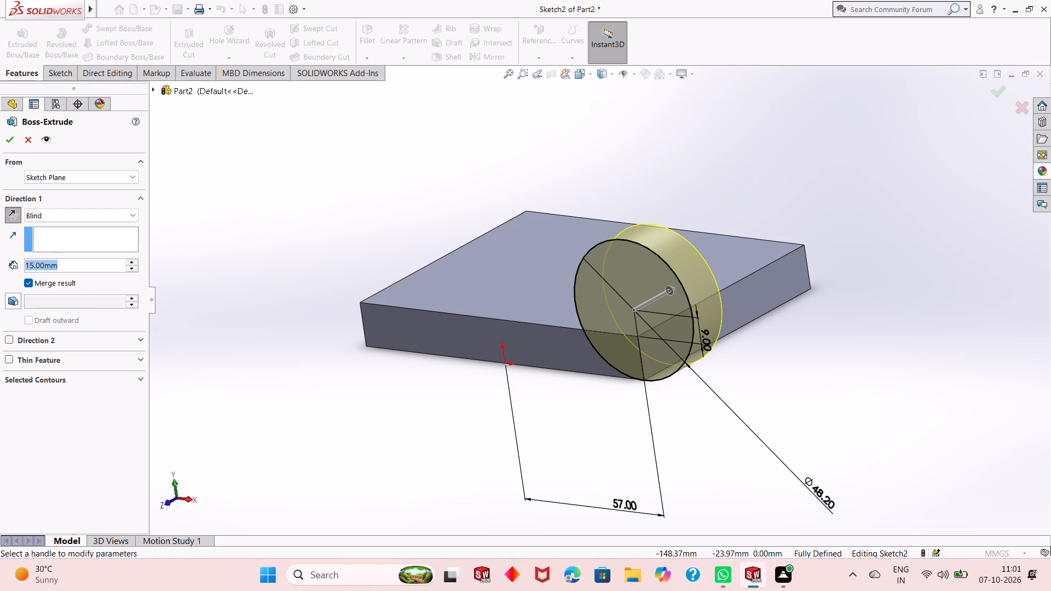
{"action": "type", "text": "22"}
{"action": "key", "text": "Return"}
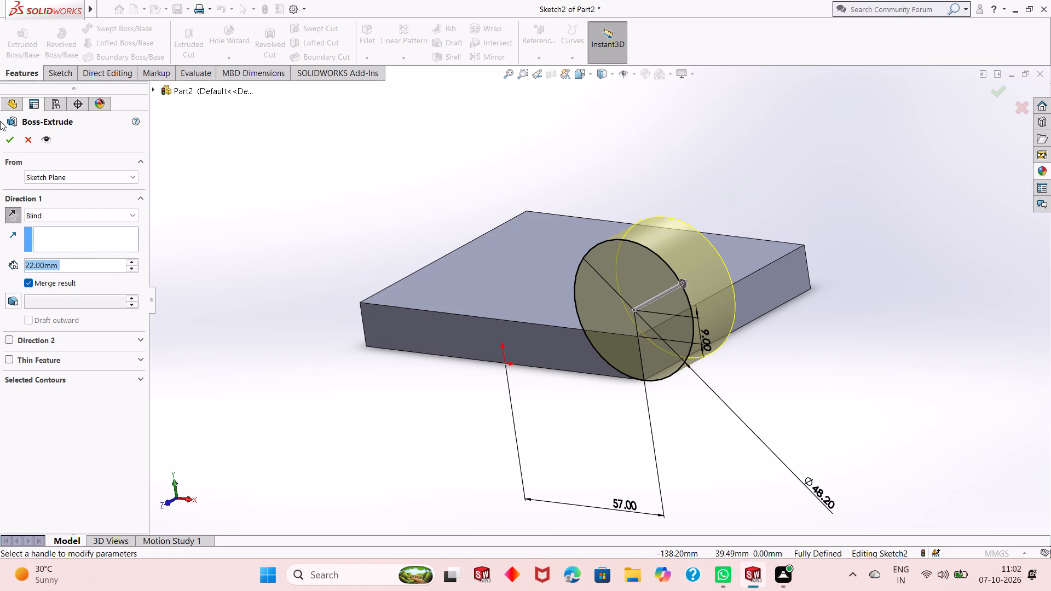
{"action": "left_click", "coordinate": [8, 144]}
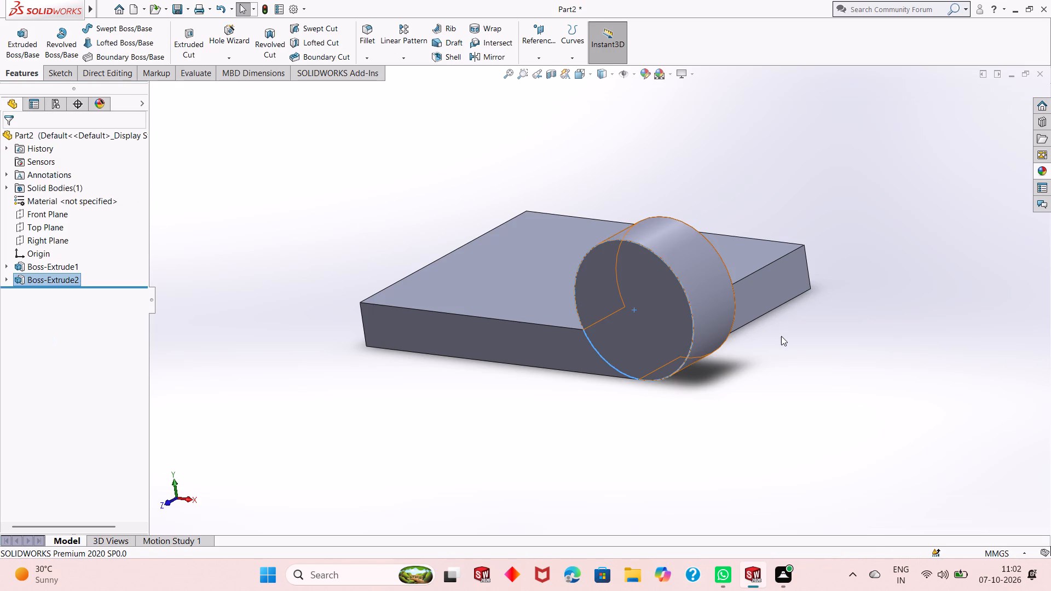
Start a new sketch on the plate's 114 × 15 mm rear face, opposite the face carrying the round boss.
{"action": "middle_click_drag", "start_coordinate": [781, 336], "coordinate": [850, 241]}
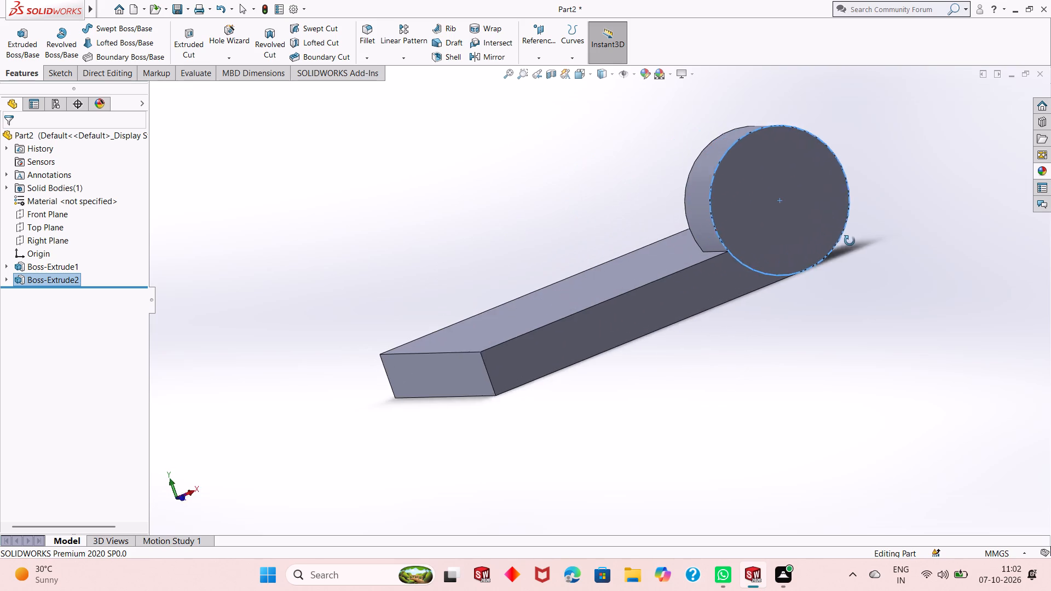
{"action": "middle_click_drag", "start_coordinate": [850, 241], "coordinate": [855, 241]}
{"action": "left_click", "coordinate": [857, 300]}
{"action": "middle_click_drag", "start_coordinate": [915, 248], "coordinate": [737, 334]}
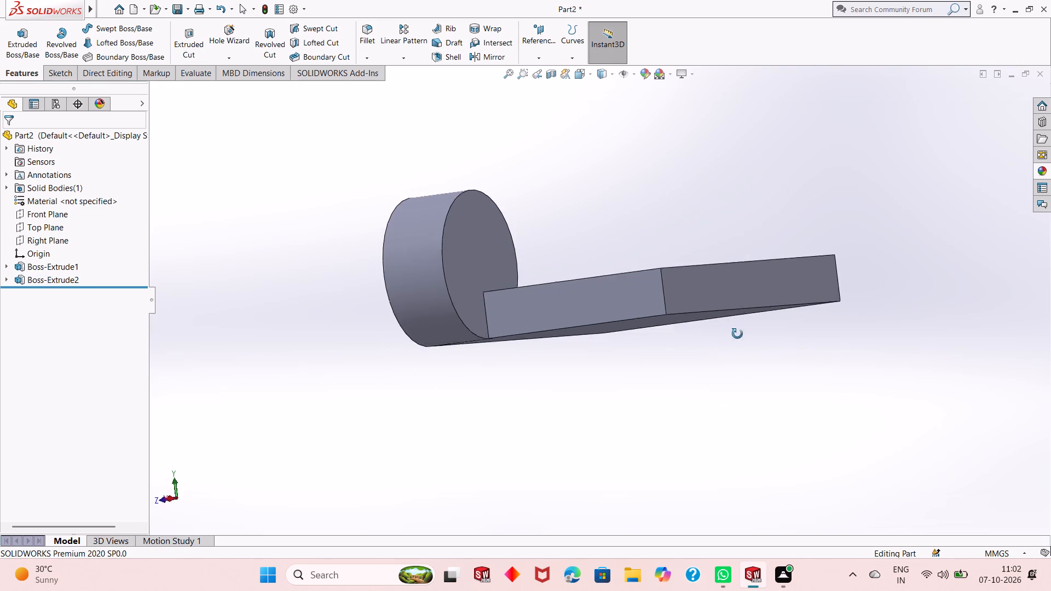
{"action": "middle_click_drag", "start_coordinate": [737, 334], "coordinate": [706, 402]}
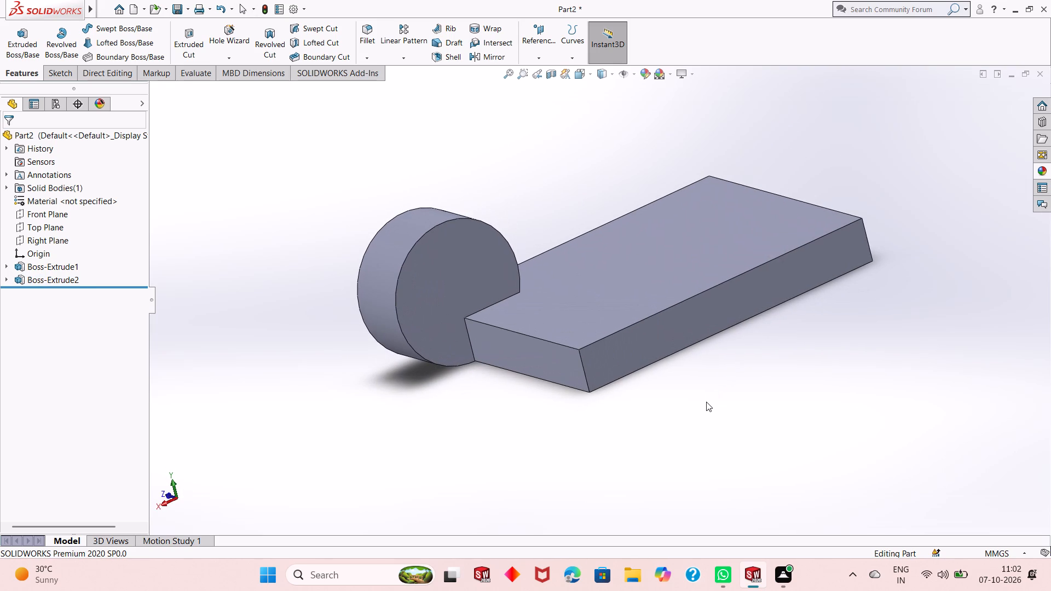
{"action": "left_click", "coordinate": [629, 350]}
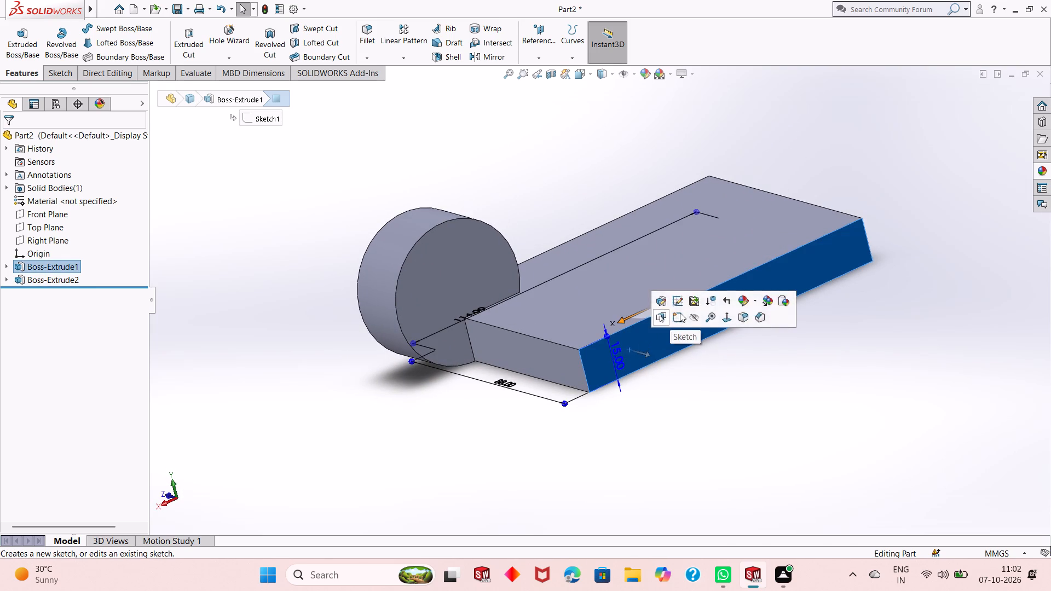
{"action": "left_click", "coordinate": [683, 312]}
{"action": "key", "text": "ctrl+8"}
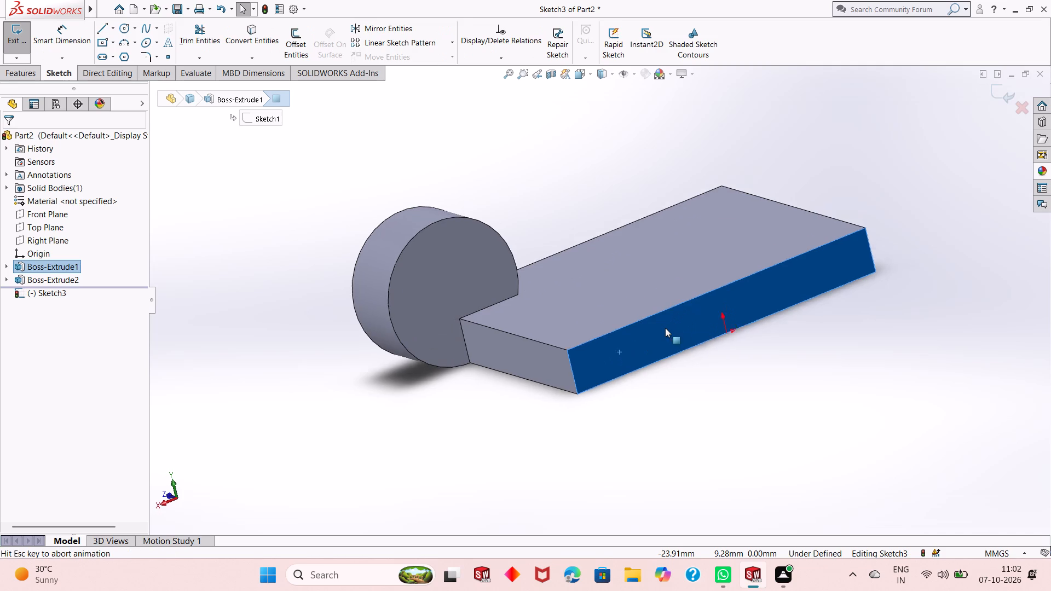
{"action": "key", "text": "Escape"}
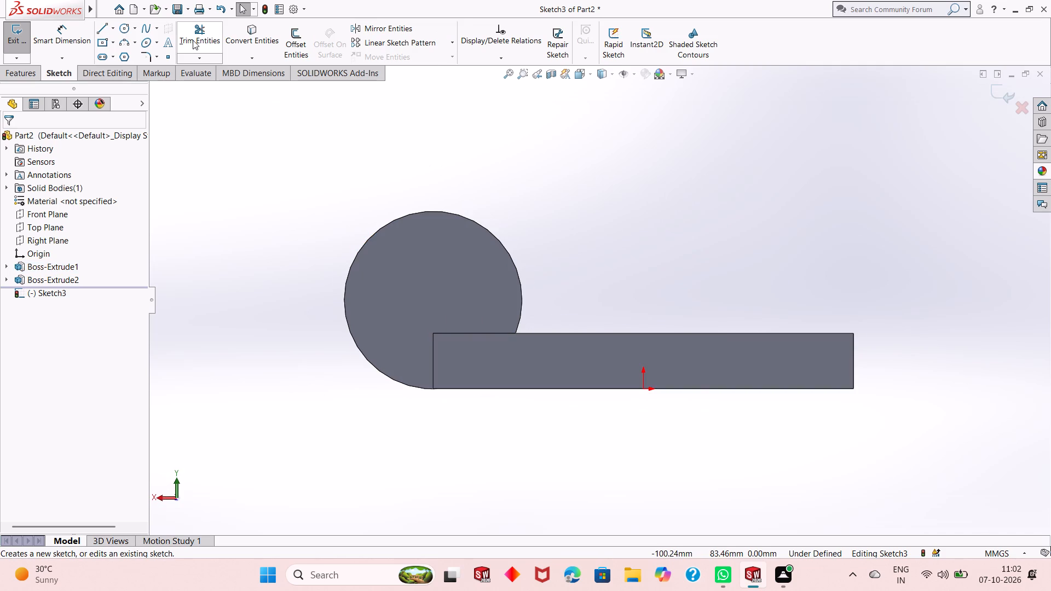
Project the round boss's circular outer edge into the rear-face sketch using Convert Entities.
{"action": "left_click", "coordinate": [250, 34]}
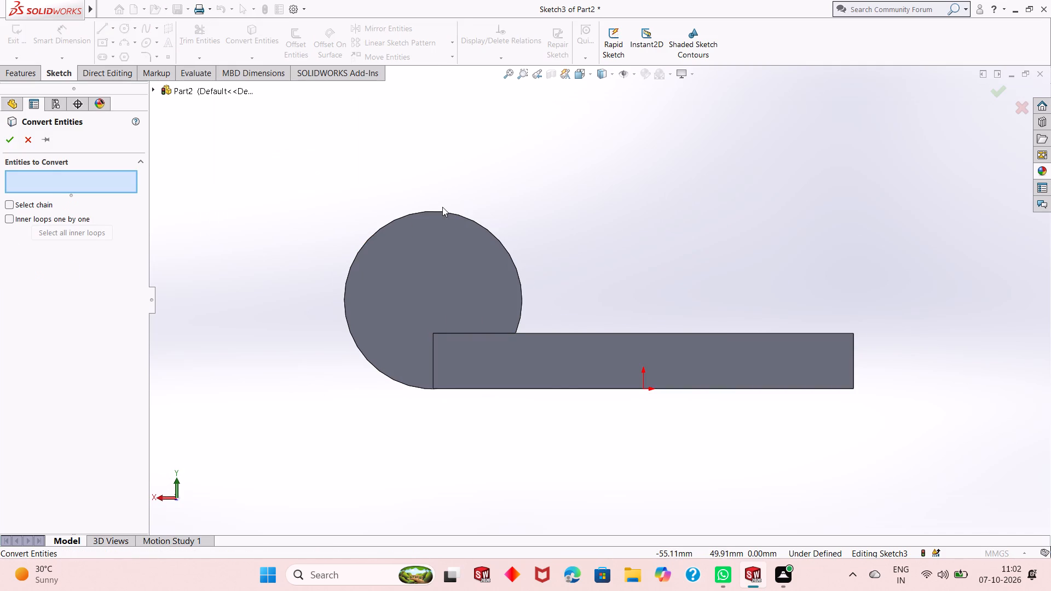
{"action": "left_click", "coordinate": [445, 215]}
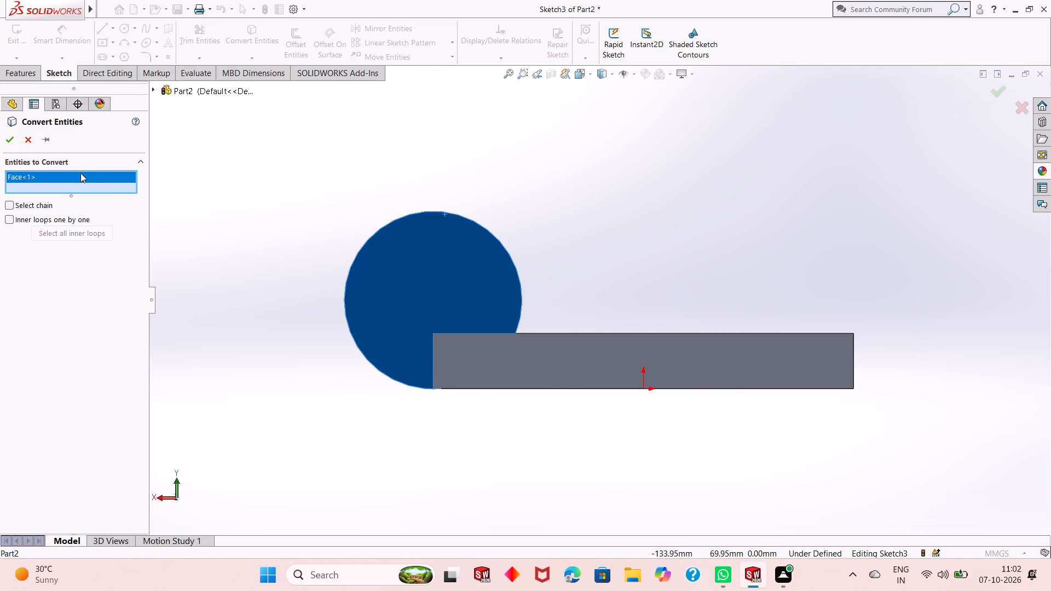
{"action": "right_click", "coordinate": [80, 173]}
{"action": "left_click", "coordinate": [94, 189]}
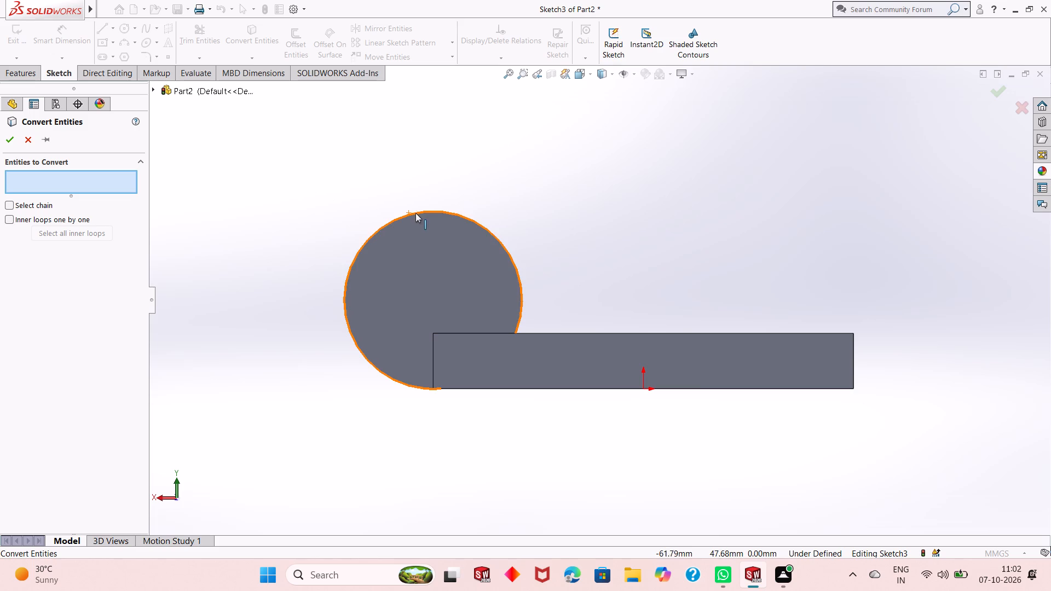
{"action": "left_click", "coordinate": [417, 213]}
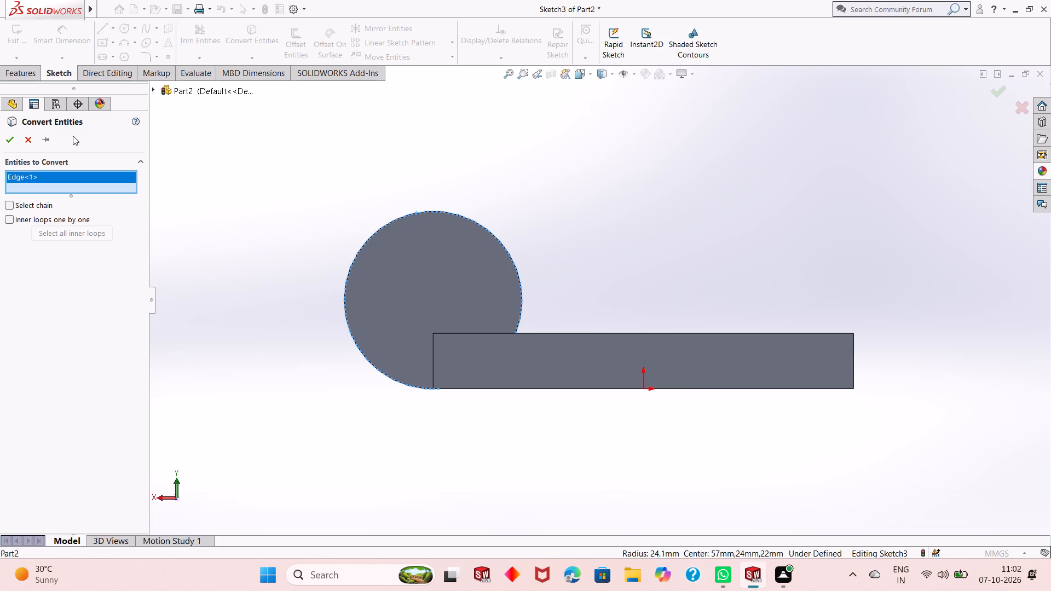
{"action": "left_click", "coordinate": [15, 146]}
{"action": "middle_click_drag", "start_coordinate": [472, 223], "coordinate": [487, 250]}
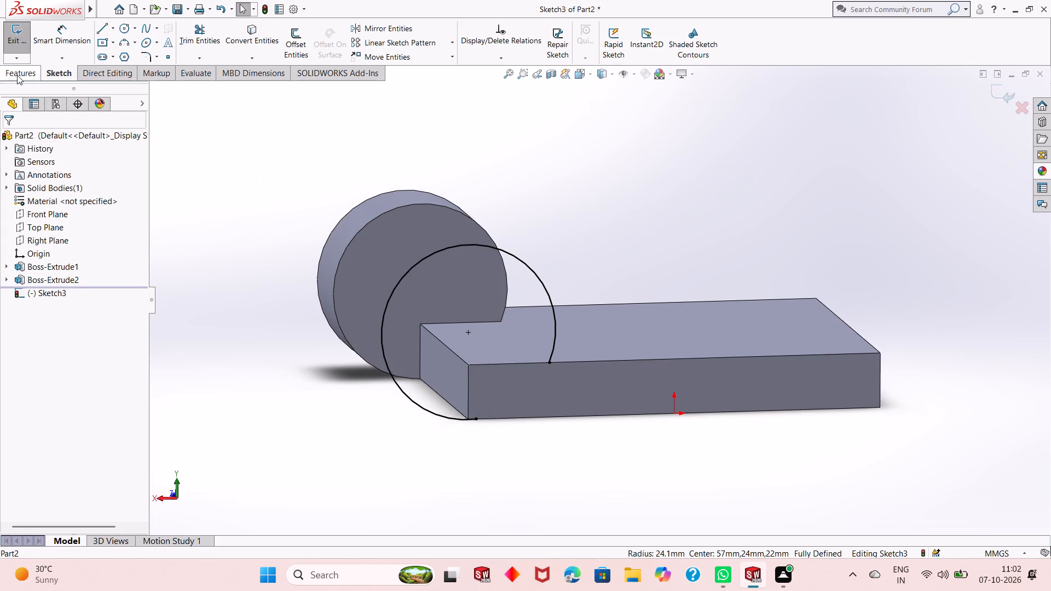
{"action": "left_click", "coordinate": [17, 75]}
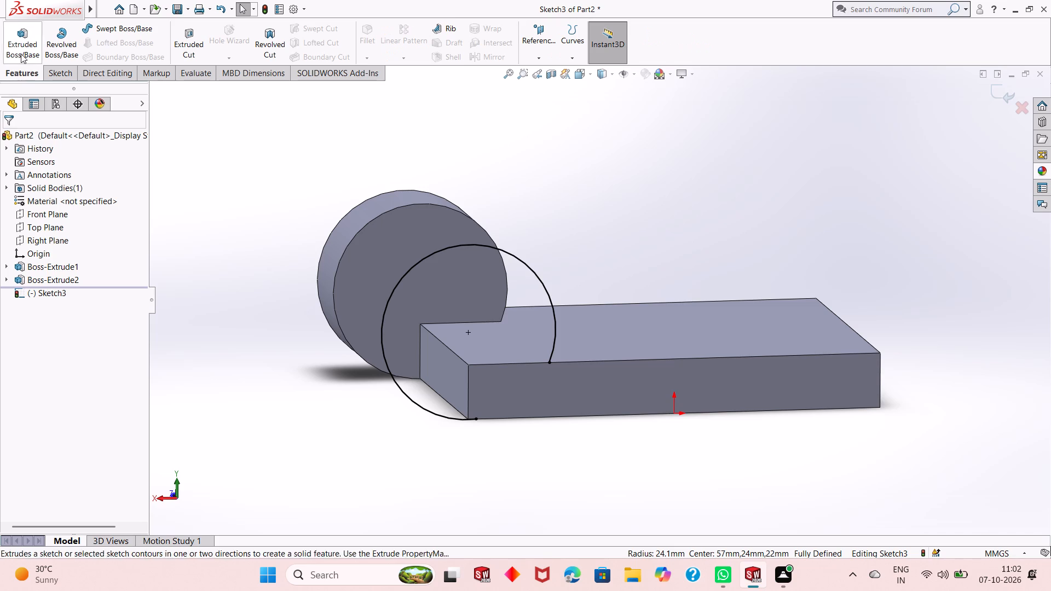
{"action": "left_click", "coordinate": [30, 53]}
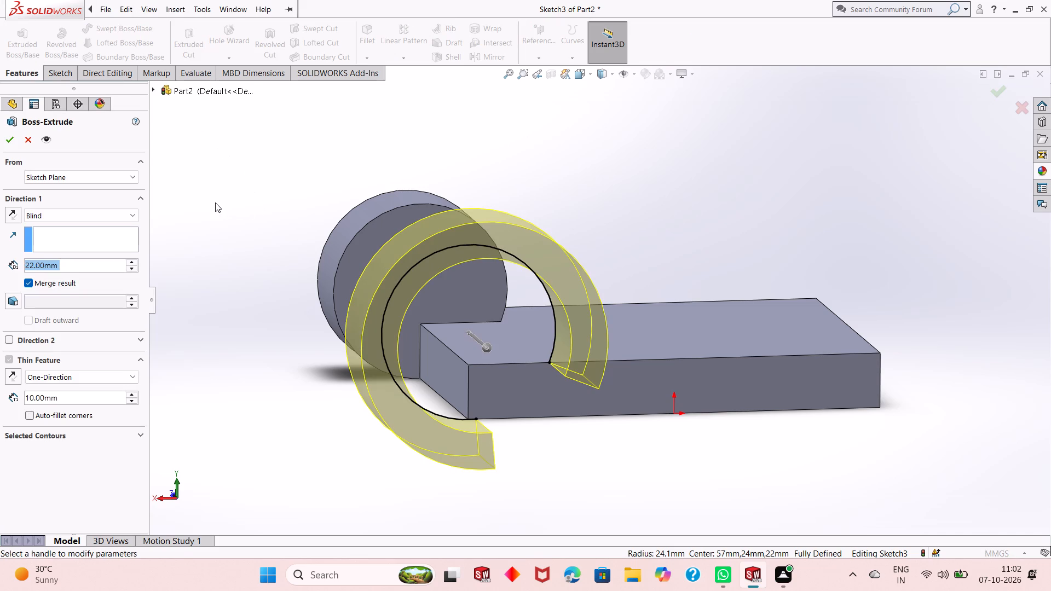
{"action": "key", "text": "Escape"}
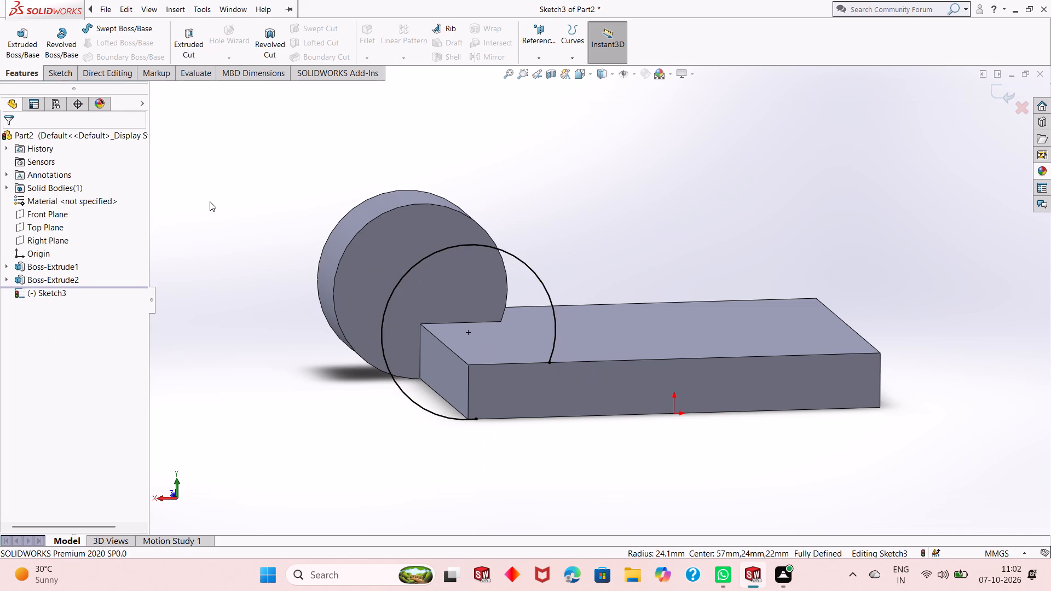
Undo the conversion of the round boss's edge in the rear-face sketch.
{"action": "key", "text": "ctrl+8"}
{"action": "scroll", "coordinate": [453, 322], "scroll_direction": "down", "scroll_amount": 1}
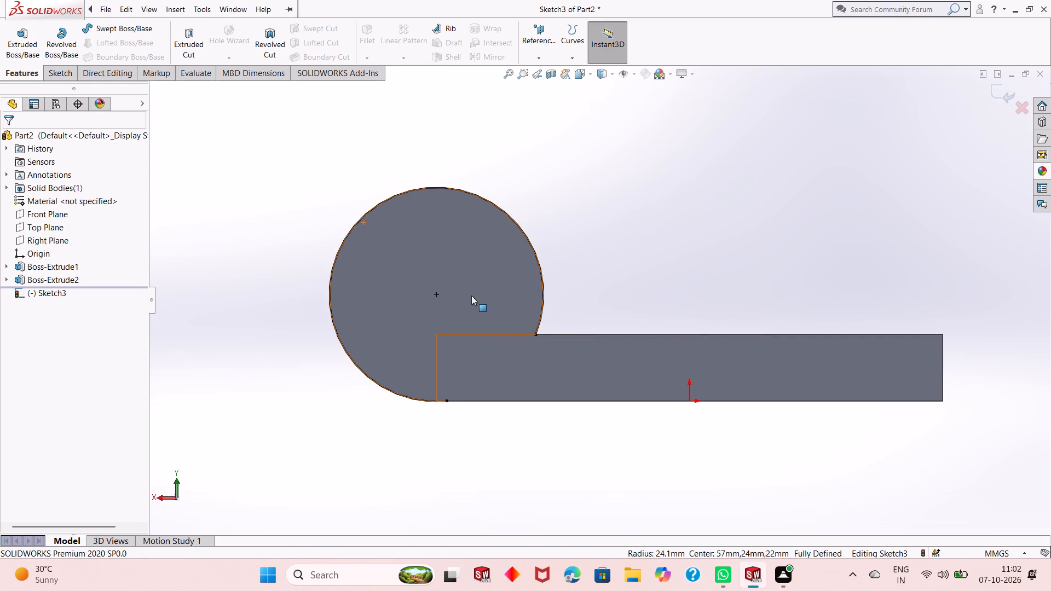
{"action": "key", "text": "ctrl+z"}
Examine the plate and round boss from several angles in Hidden Lines Visible display, then restore Shaded With Edges and face the sketch.
{"action": "left_click", "coordinate": [611, 75]}
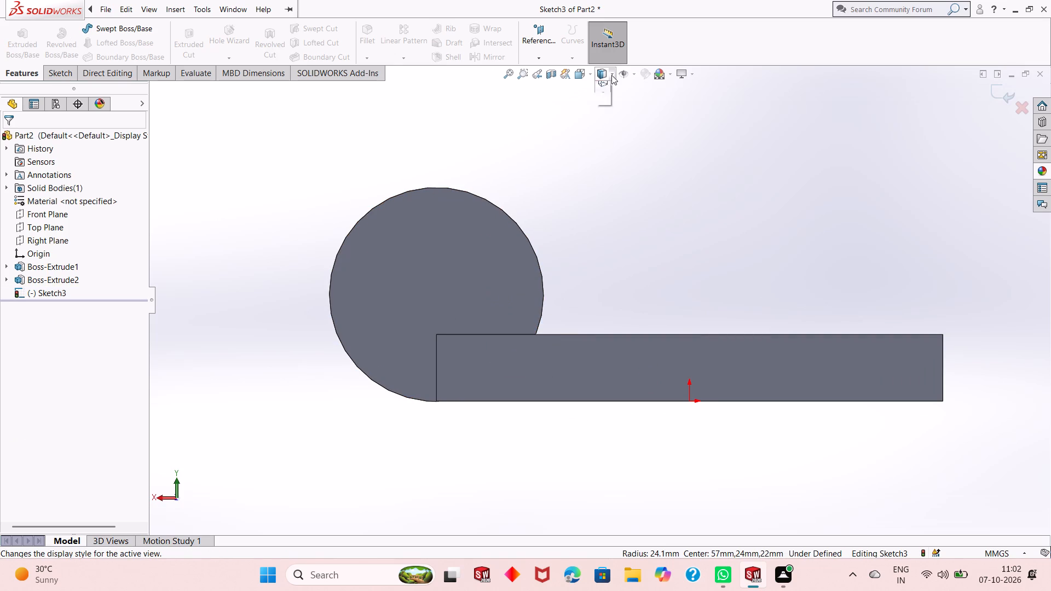
{"action": "left_click", "coordinate": [598, 133]}
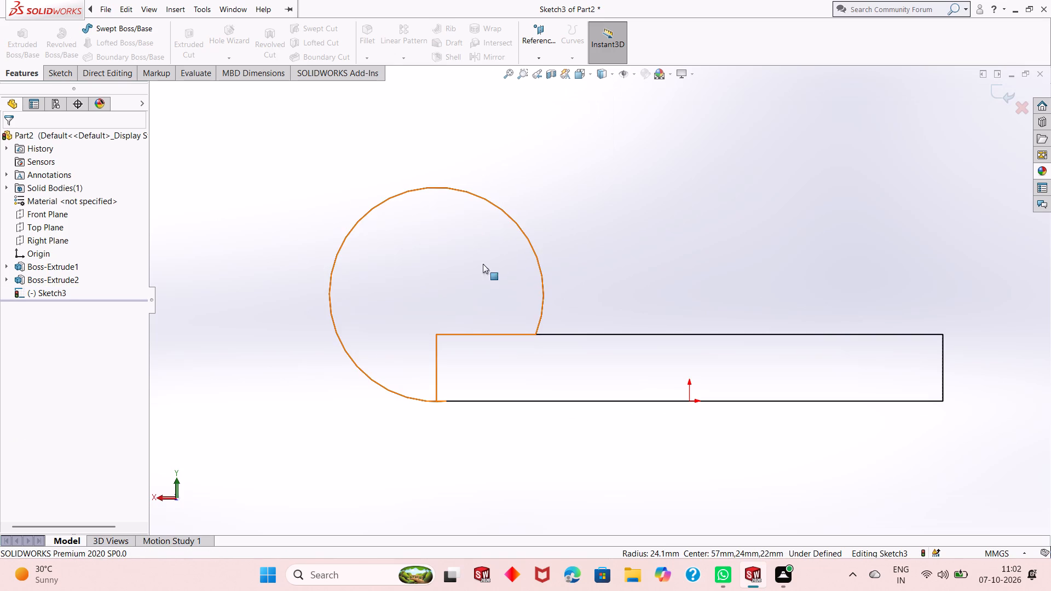
{"action": "middle_click_drag", "start_coordinate": [494, 310], "coordinate": [612, 304]}
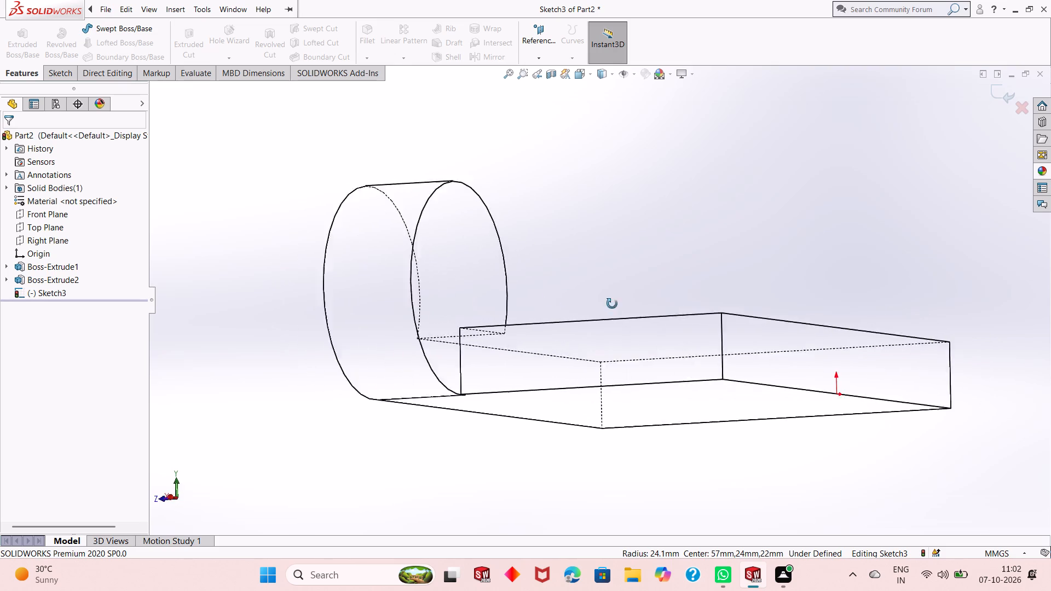
{"action": "middle_click_drag", "start_coordinate": [612, 304], "coordinate": [692, 323]}
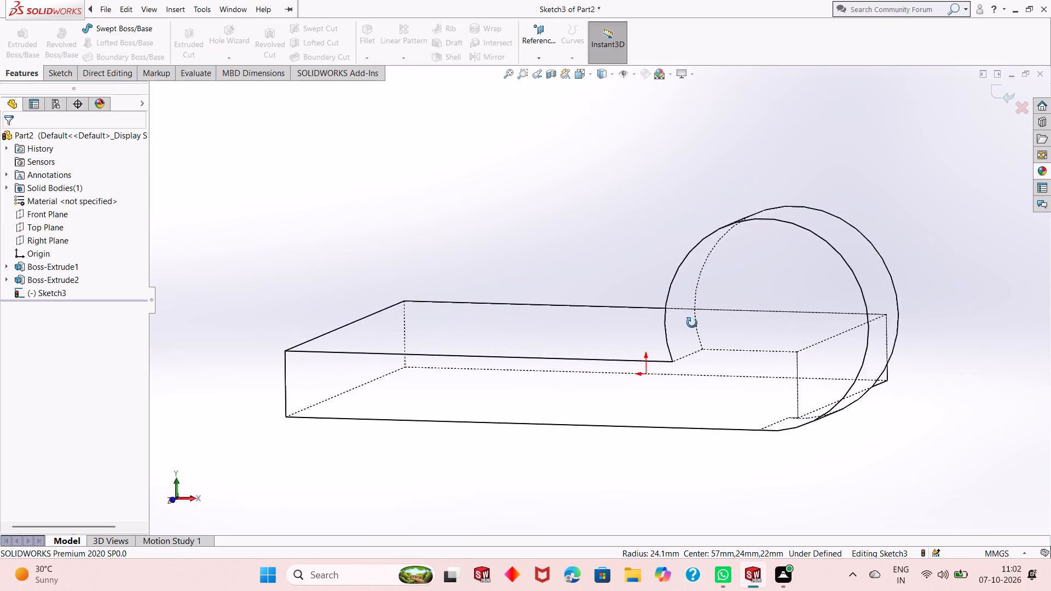
{"action": "middle_click_drag", "start_coordinate": [692, 323], "coordinate": [613, 328]}
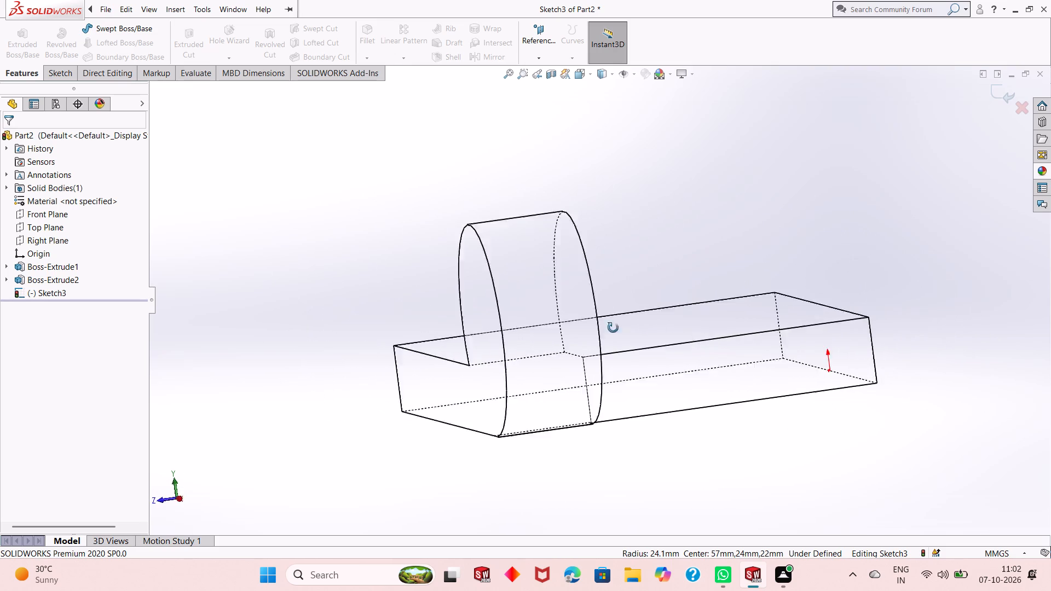
{"action": "middle_click_drag", "start_coordinate": [613, 328], "coordinate": [515, 355]}
{"action": "left_click", "coordinate": [591, 77]}
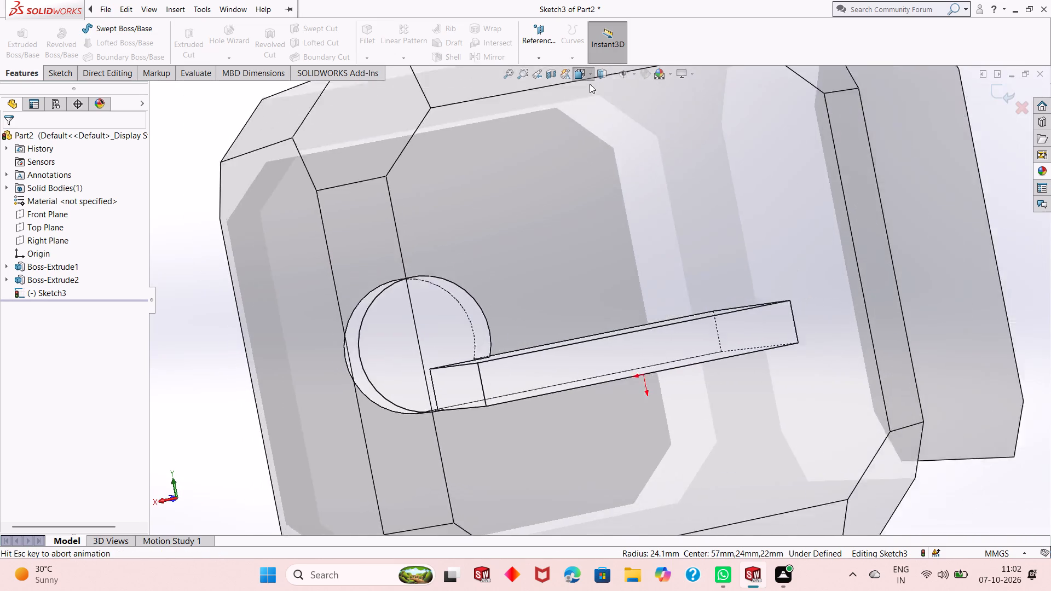
{"action": "key", "text": "Escape"}
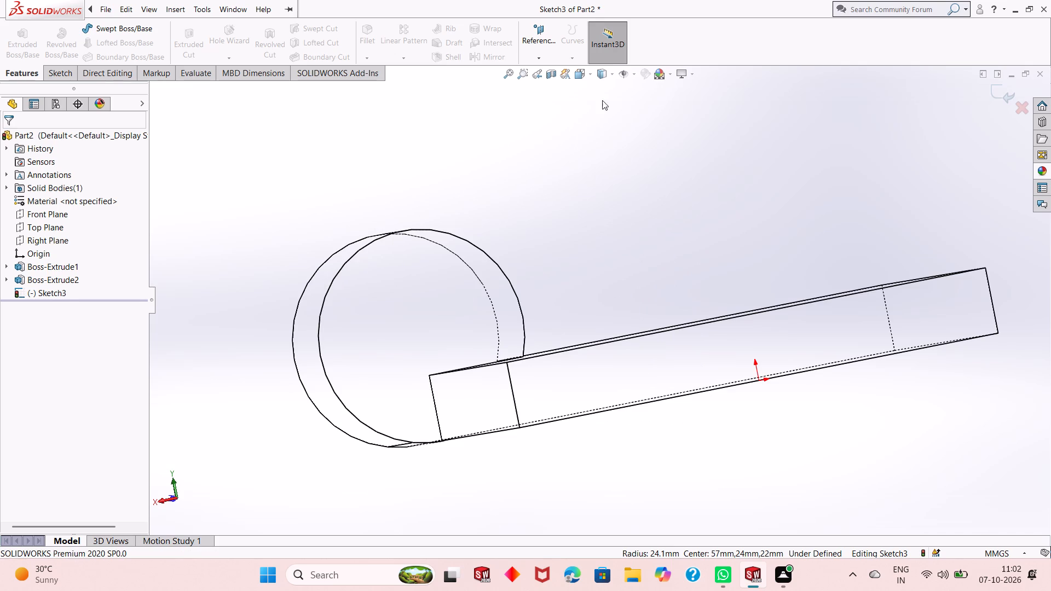
{"action": "left_click", "coordinate": [610, 74]}
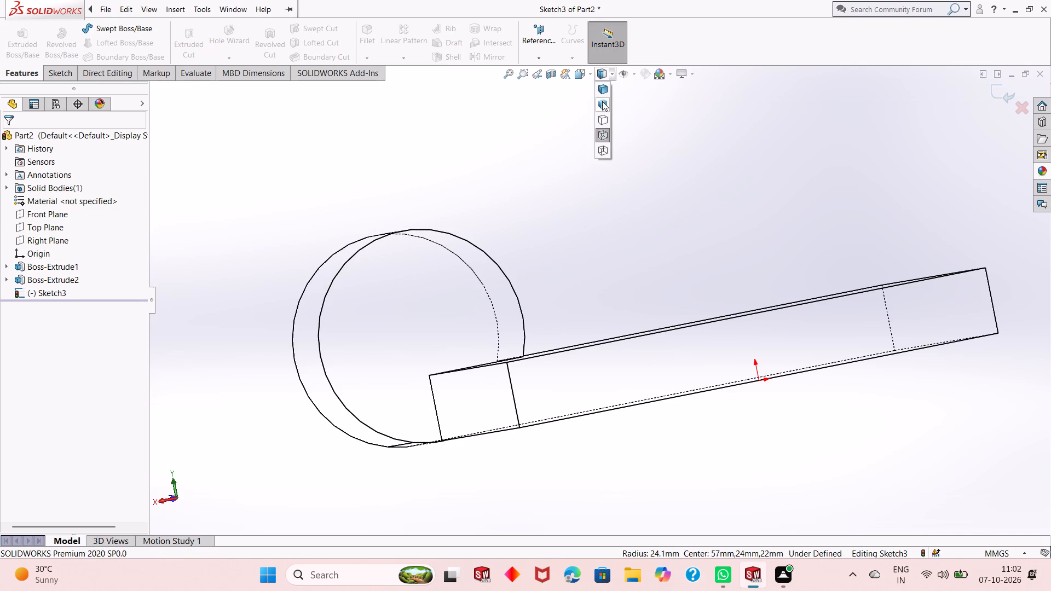
{"action": "left_click", "coordinate": [600, 94]}
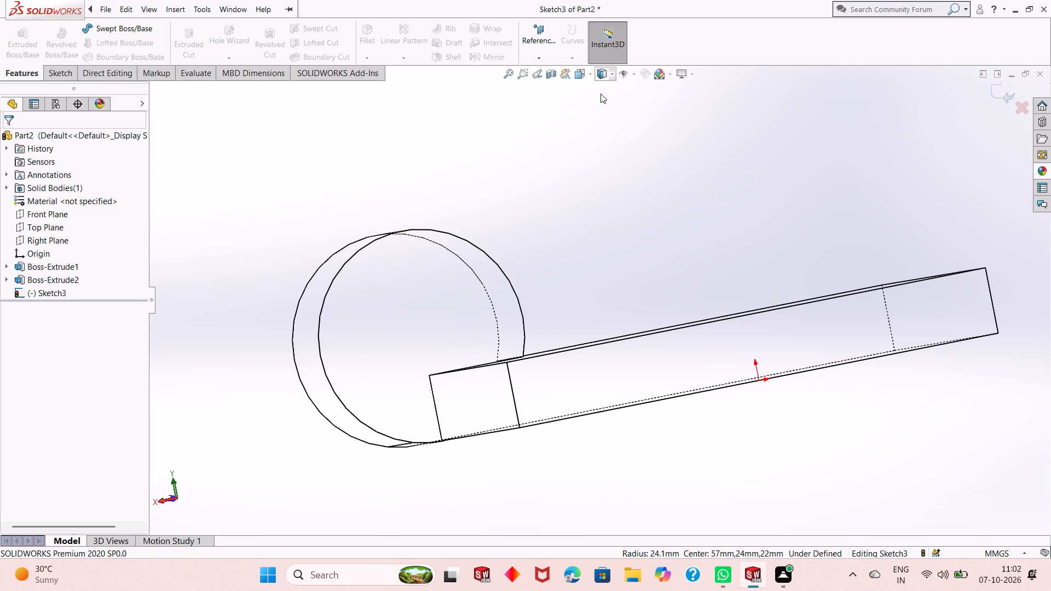
{"action": "key", "text": "ctrl+8"}
{"action": "scroll", "coordinate": [467, 277], "scroll_direction": "down", "scroll_amount": 1}
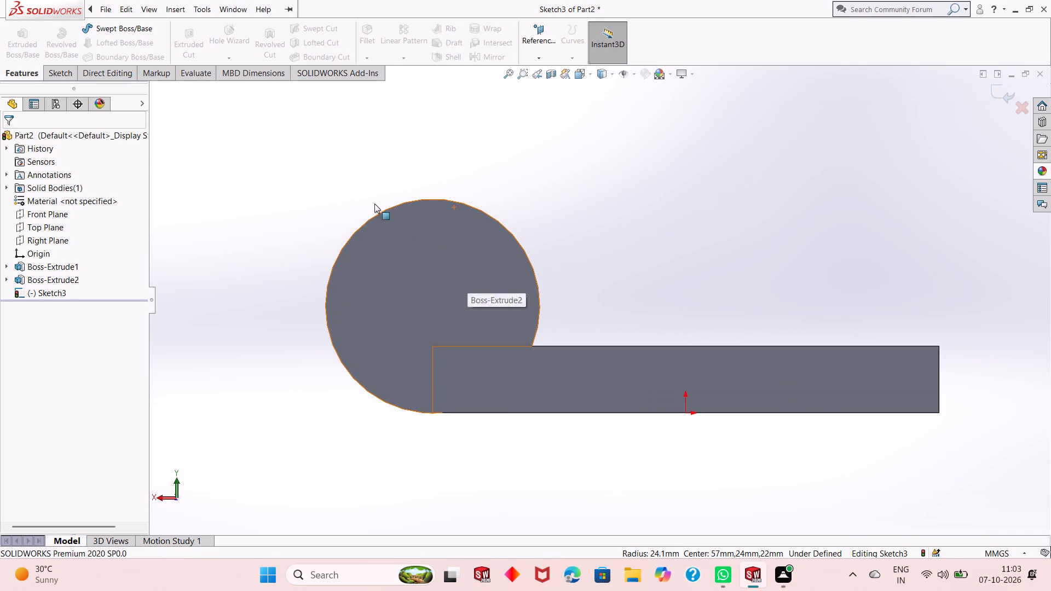
{"action": "key", "text": "Escape"}
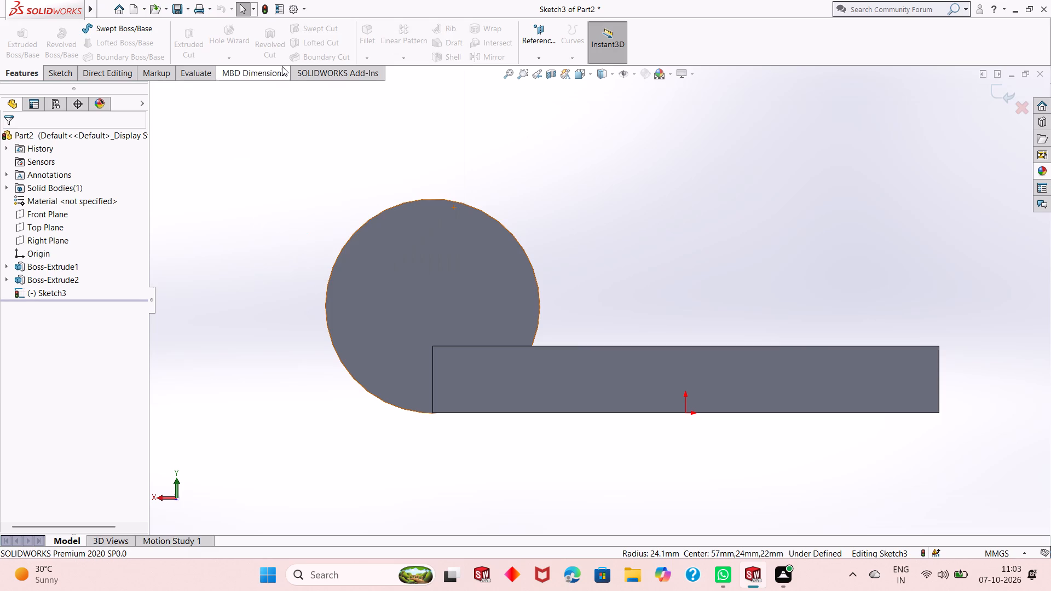
{"action": "key", "text": "Escape"}
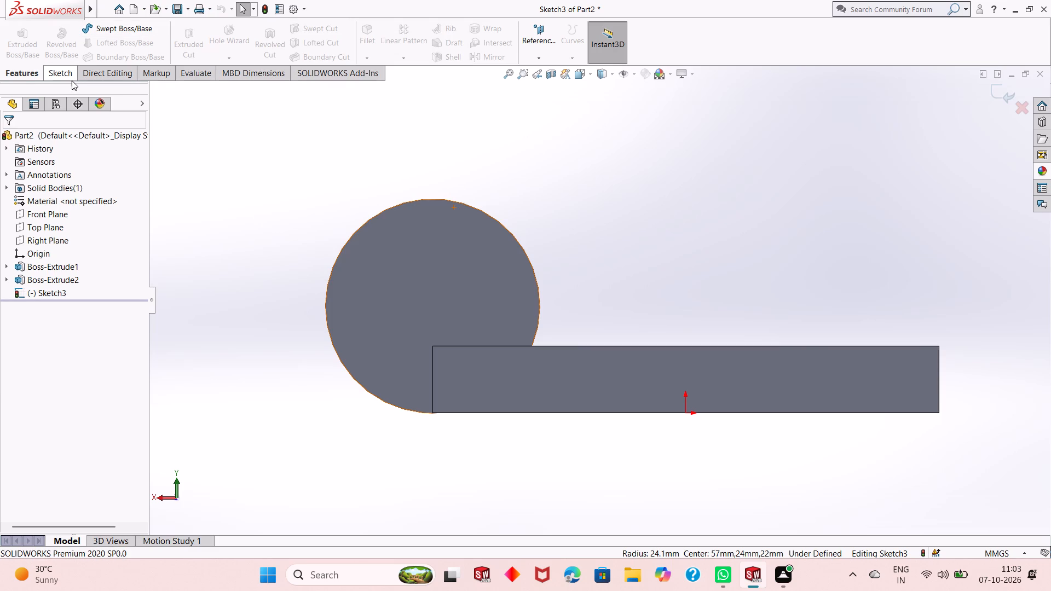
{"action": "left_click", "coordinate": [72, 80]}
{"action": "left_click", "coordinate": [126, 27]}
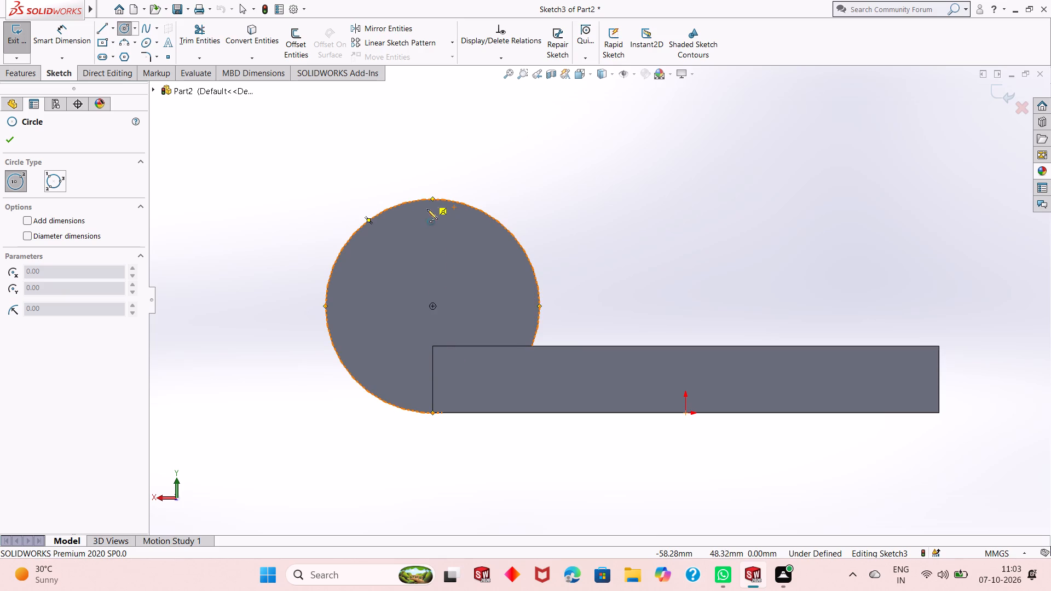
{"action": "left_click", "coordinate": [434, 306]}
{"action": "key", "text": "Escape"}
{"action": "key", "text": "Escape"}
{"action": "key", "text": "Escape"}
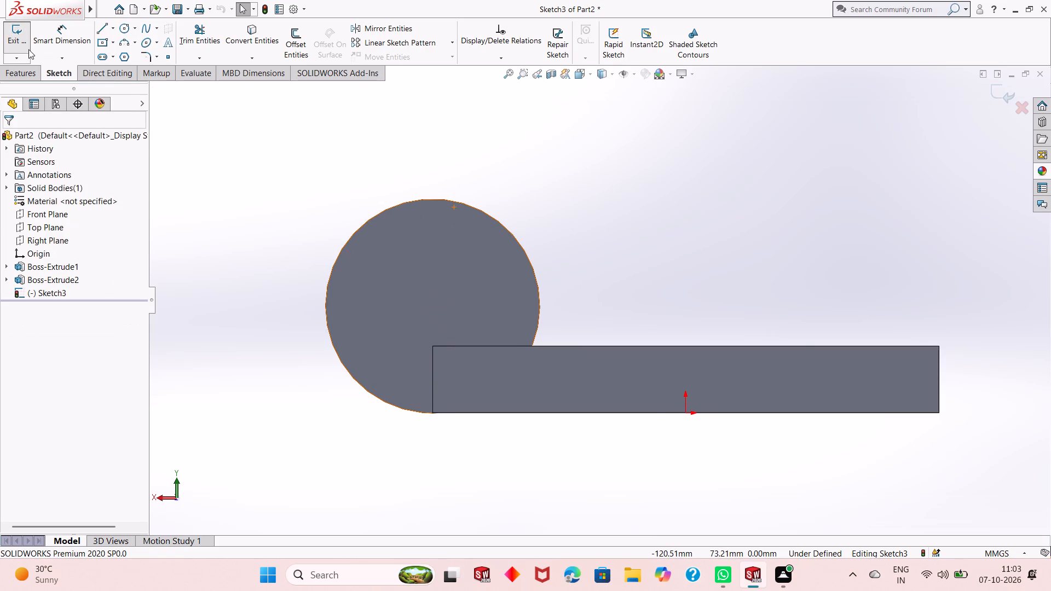
Sketch a circle of 24.1 mm radius centred on the round boss's centre, reaching out to the boss's outer edge.
{"action": "left_click", "coordinate": [126, 25]}
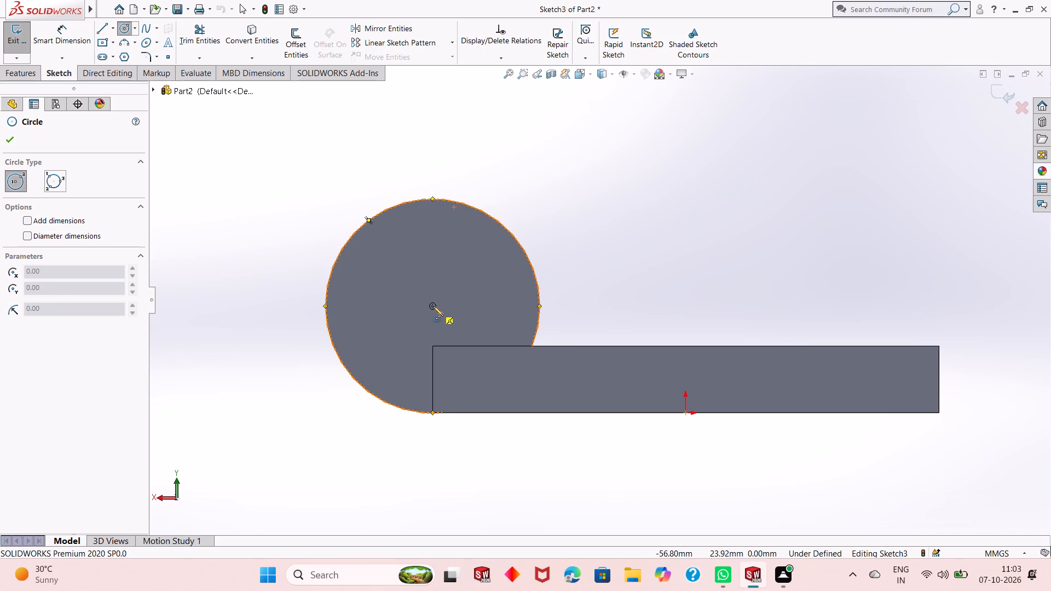
{"action": "left_click", "coordinate": [433, 303]}
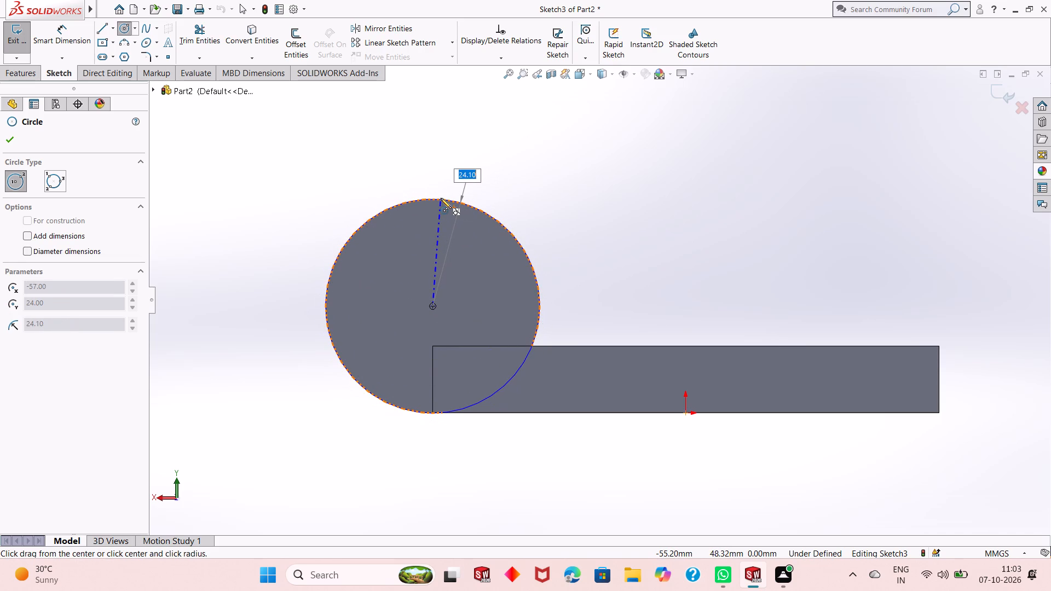
{"action": "left_click", "coordinate": [441, 198]}
{"action": "key", "text": "Escape"}
{"action": "key", "text": "Escape"}
{"action": "key", "text": "Escape"}
{"action": "key", "text": "Escape"}
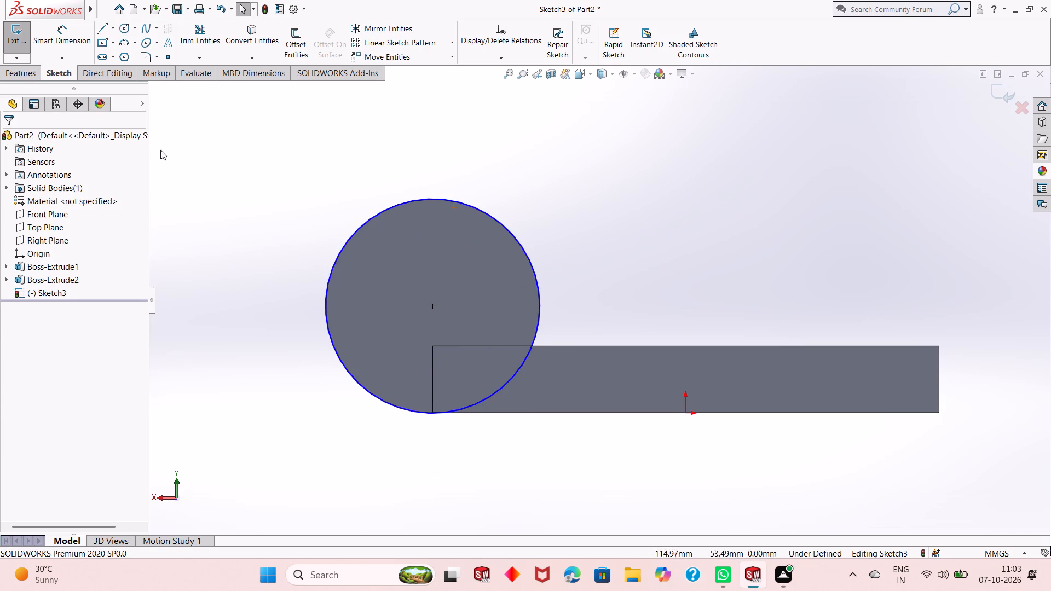
Dimension the circle's diameter as 48.2 mm and finish dimensioning.
{"action": "left_click", "coordinate": [72, 42]}
{"action": "left_click", "coordinate": [372, 396]}
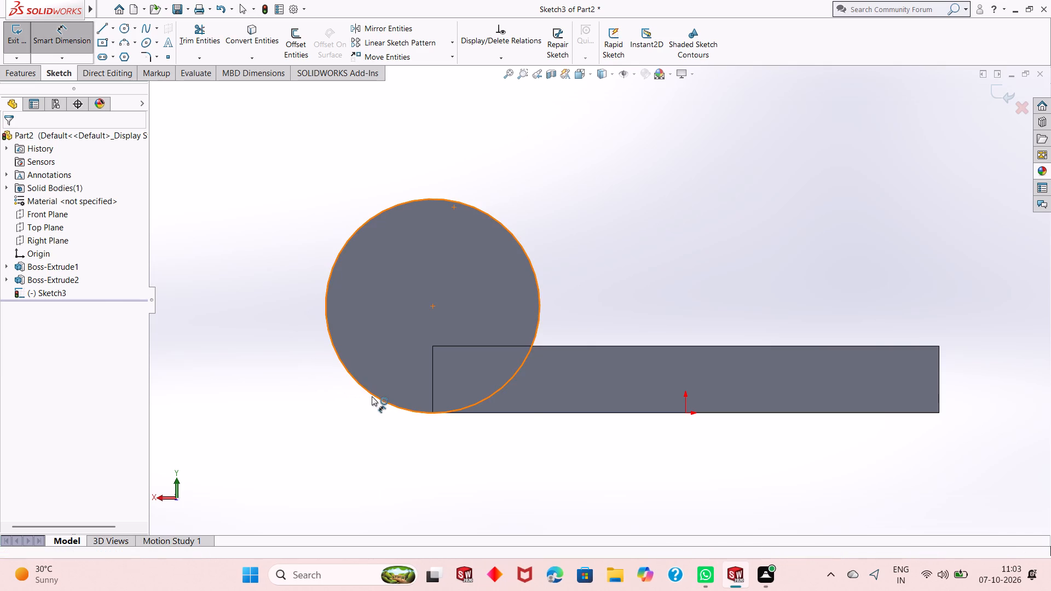
{"action": "left_click", "coordinate": [264, 443]}
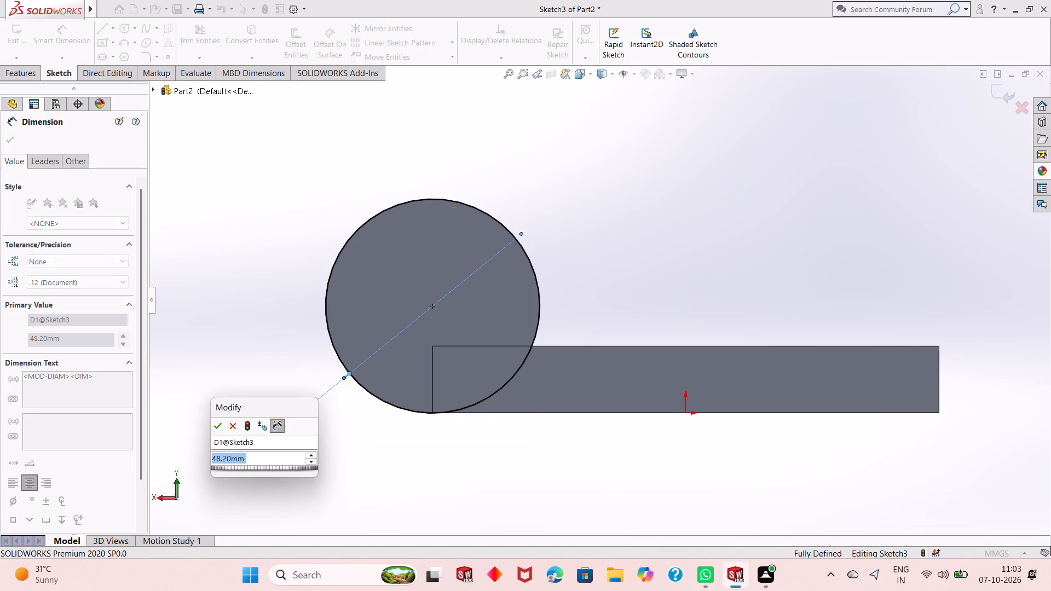
{"action": "key", "text": "Return"}
{"action": "right_click", "coordinate": [260, 346]}
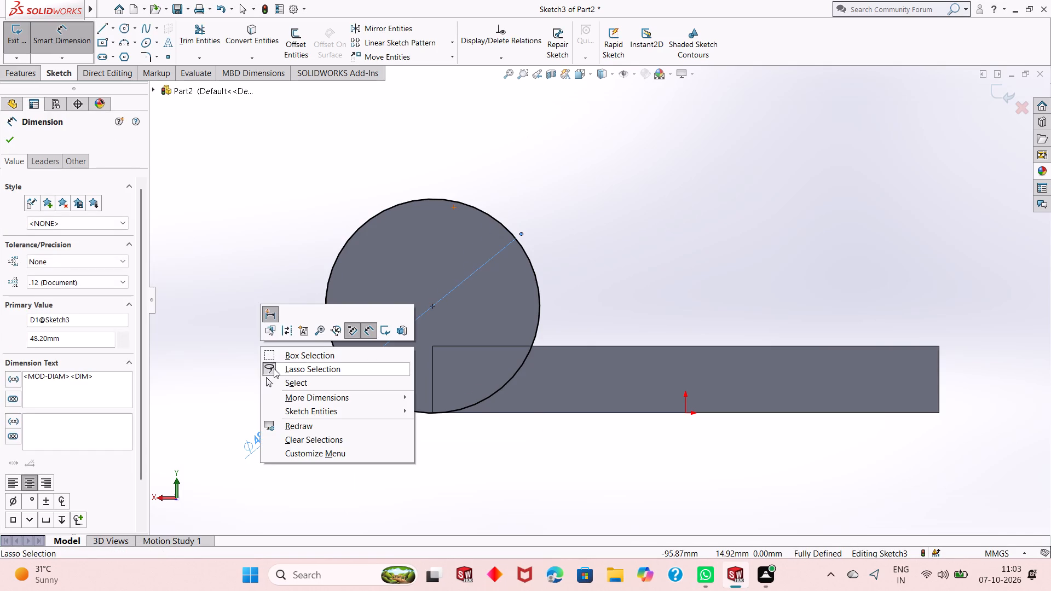
{"action": "left_click", "coordinate": [277, 381]}
Extrude the circle as a blind boss 22 mm deep in the reversed direction, back over the plate, merged with it.
{"action": "middle_click_drag", "start_coordinate": [307, 351], "coordinate": [321, 384]}
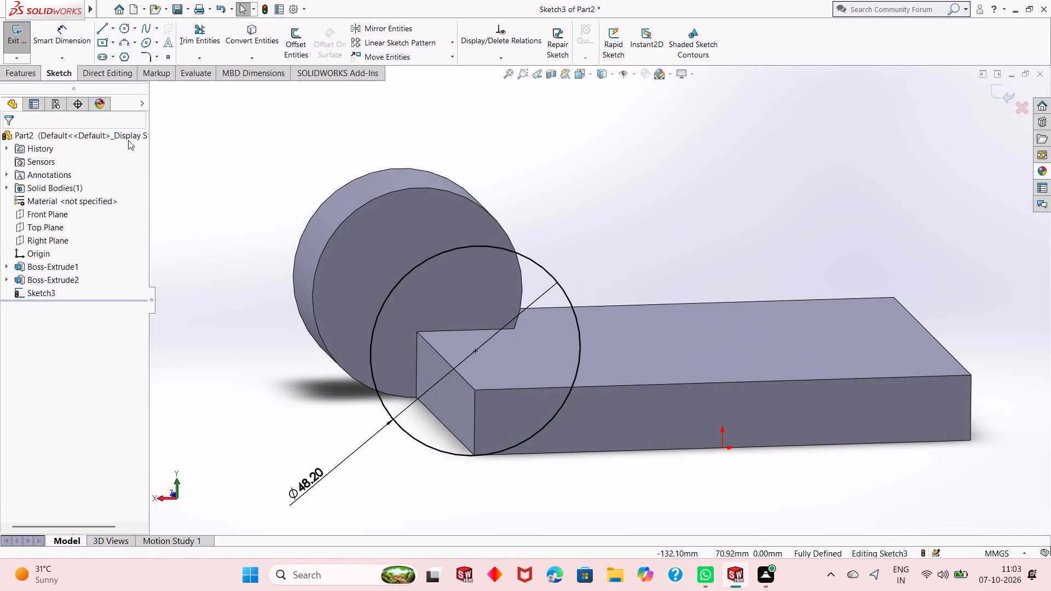
{"action": "left_click", "coordinate": [26, 76]}
{"action": "left_click", "coordinate": [24, 34]}
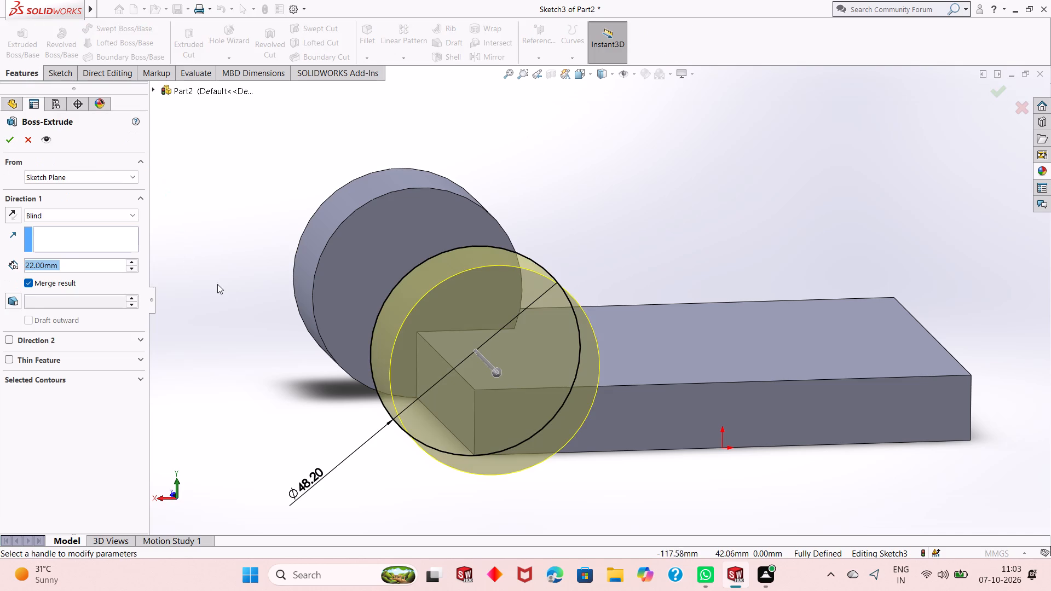
{"action": "left_click", "coordinate": [15, 213]}
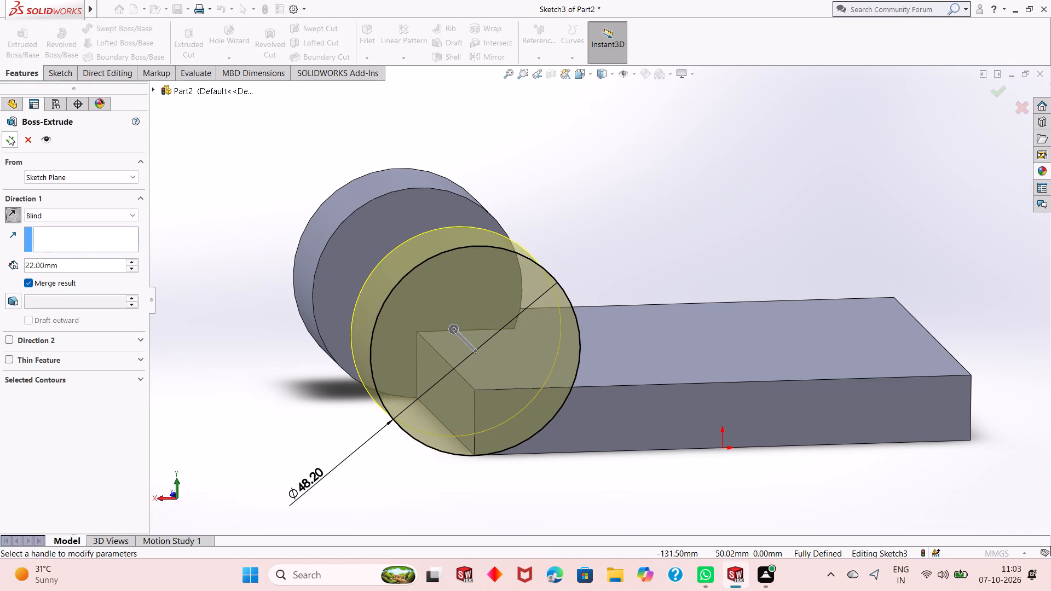
{"action": "left_click", "coordinate": [9, 136]}
{"action": "key", "text": "Escape"}
Start a new sketch on the plate's rear face that includes the new round boss, viewed normal to the face.
{"action": "middle_click_drag", "start_coordinate": [459, 440], "coordinate": [459, 439]}
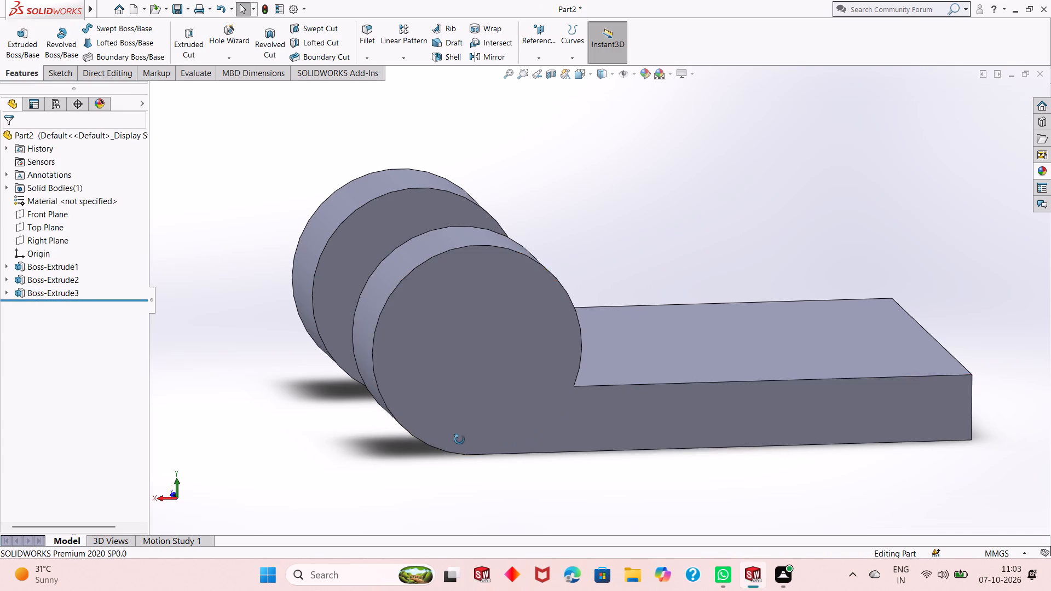
{"action": "middle_click_drag", "start_coordinate": [459, 439], "coordinate": [423, 420]}
{"action": "scroll", "coordinate": [423, 420], "scroll_direction": "up", "scroll_amount": 2}
{"action": "middle_click_drag", "start_coordinate": [452, 437], "coordinate": [507, 412]}
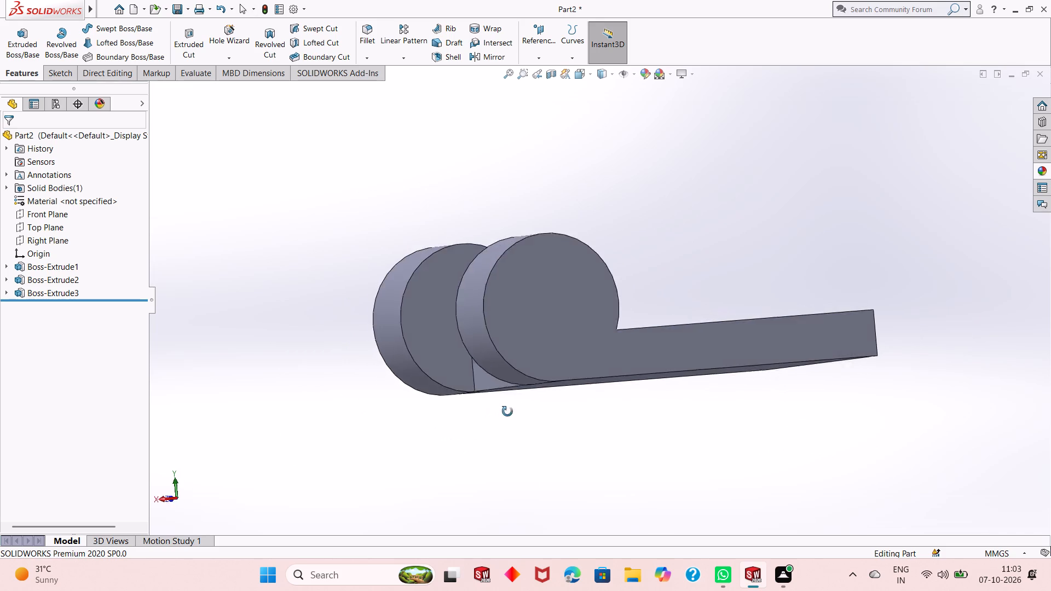
{"action": "middle_click_drag", "start_coordinate": [507, 412], "coordinate": [469, 435]}
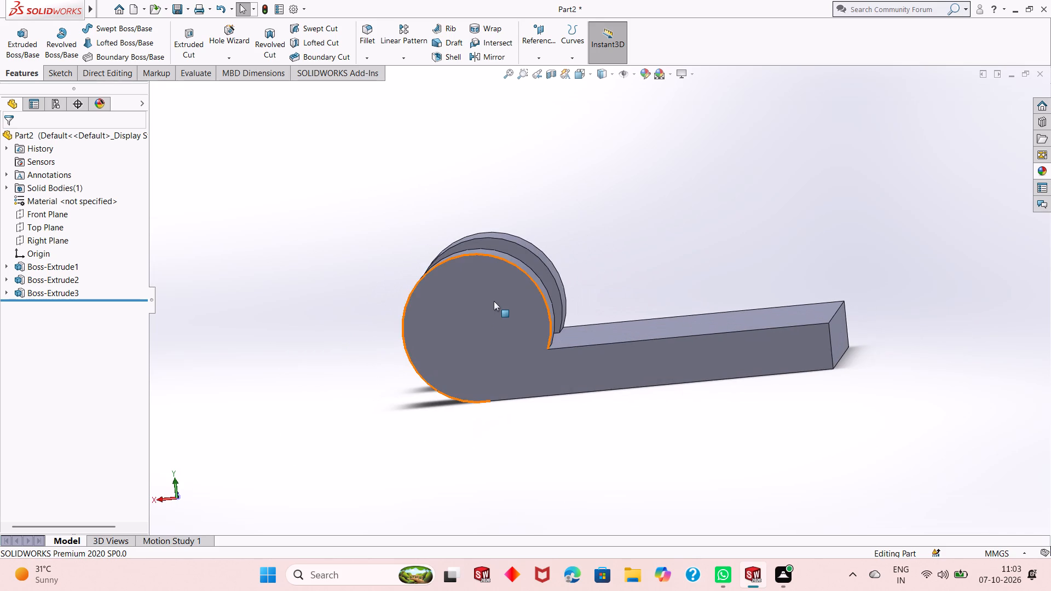
{"action": "left_click", "coordinate": [489, 308]}
{"action": "left_click", "coordinate": [536, 276]}
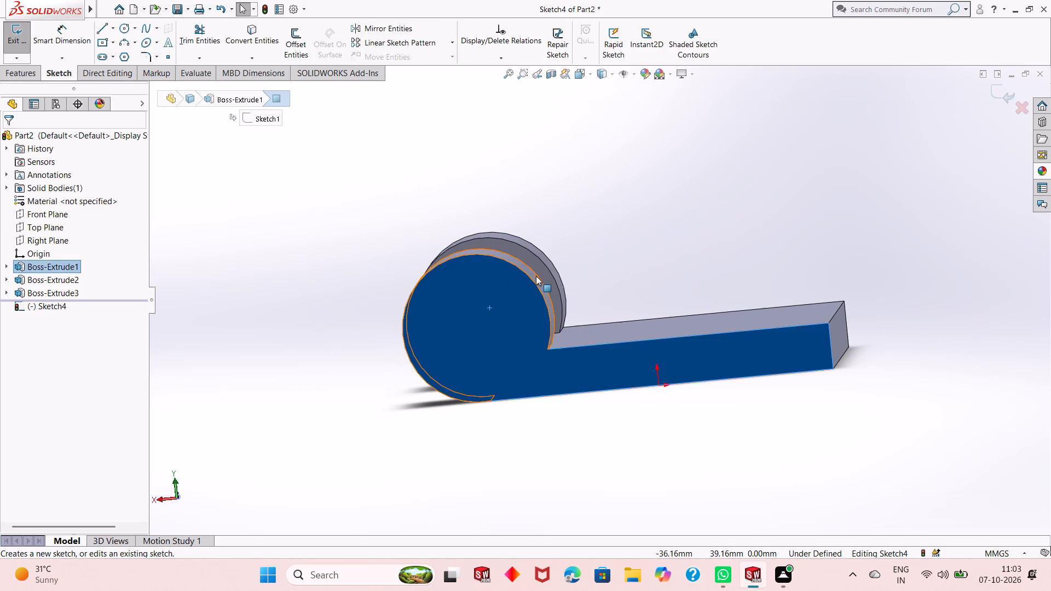
{"action": "key", "text": "ctrl+8"}
{"action": "key", "text": "Escape"}
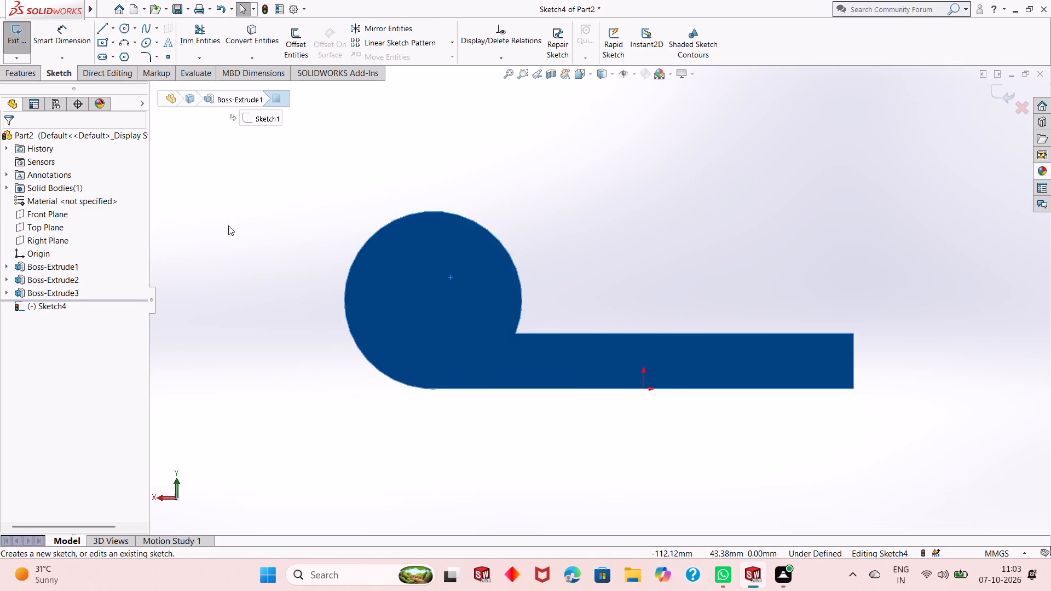
{"action": "key", "text": "Escape"}
Sketch a circle of about 10.6 mm radius centred on the round boss's centre.
{"action": "left_click", "coordinate": [124, 29]}
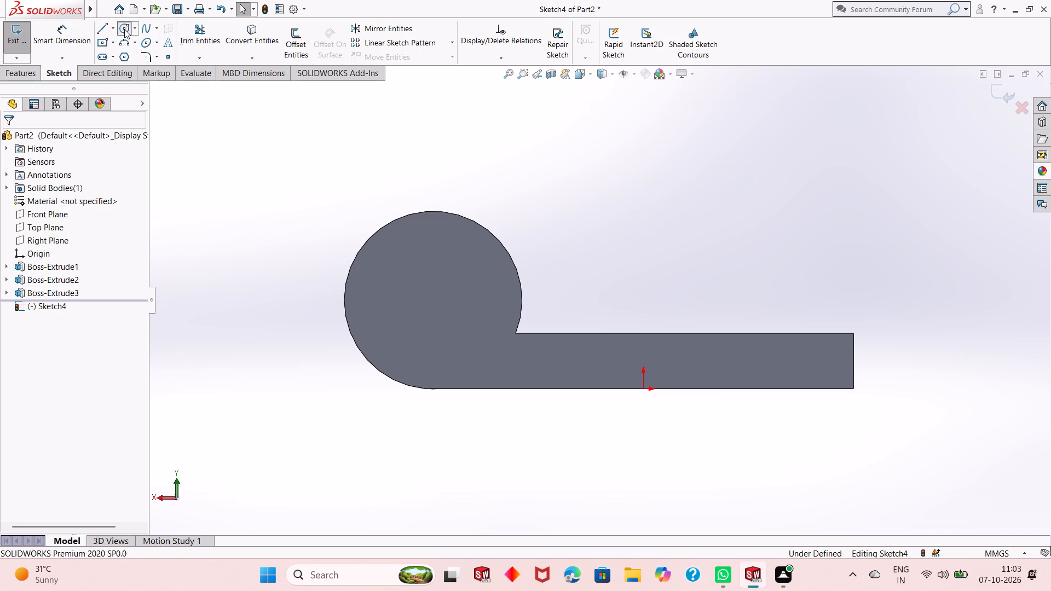
{"action": "left_click", "coordinate": [434, 300]}
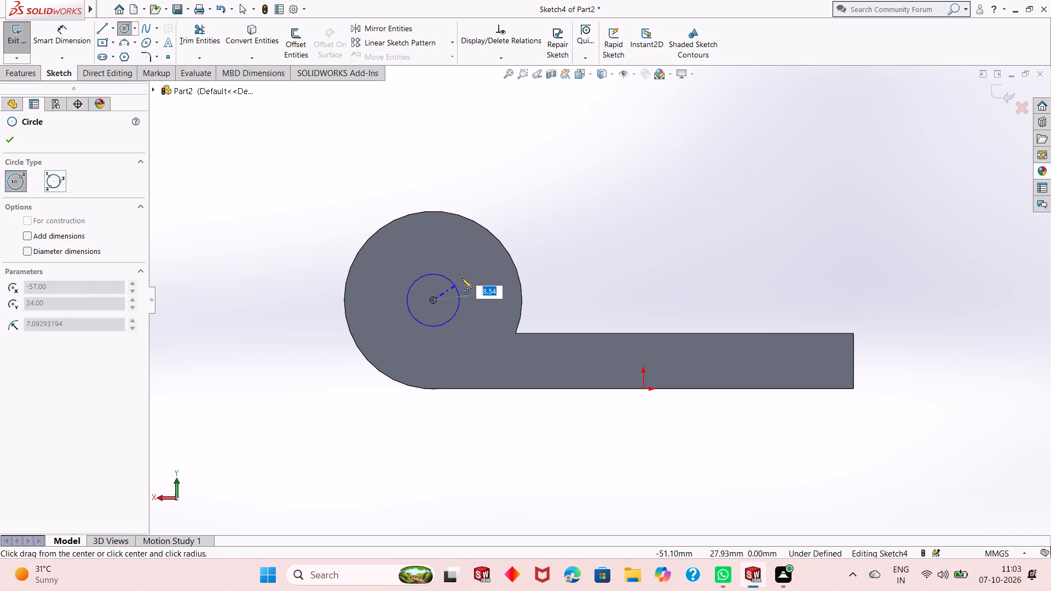
{"action": "left_click", "coordinate": [464, 276]}
{"action": "right_click", "coordinate": [266, 232]}
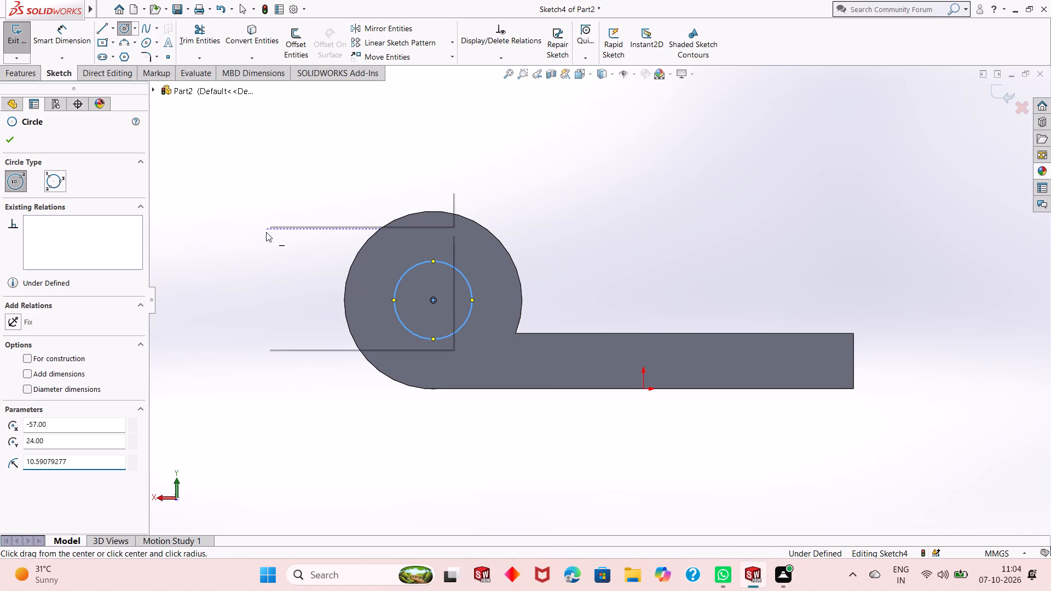
{"action": "left_click", "coordinate": [282, 235]}
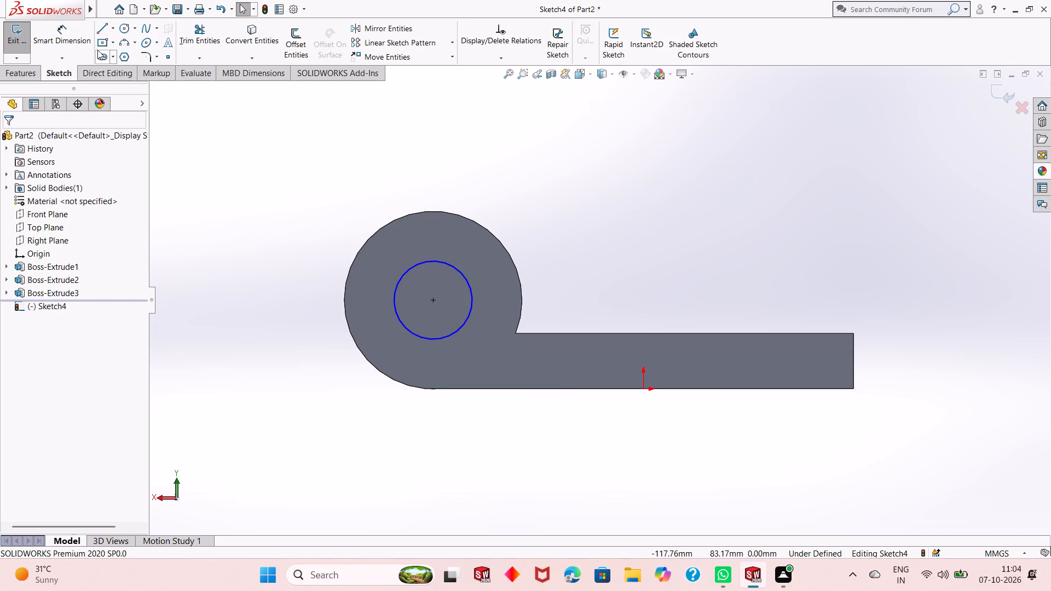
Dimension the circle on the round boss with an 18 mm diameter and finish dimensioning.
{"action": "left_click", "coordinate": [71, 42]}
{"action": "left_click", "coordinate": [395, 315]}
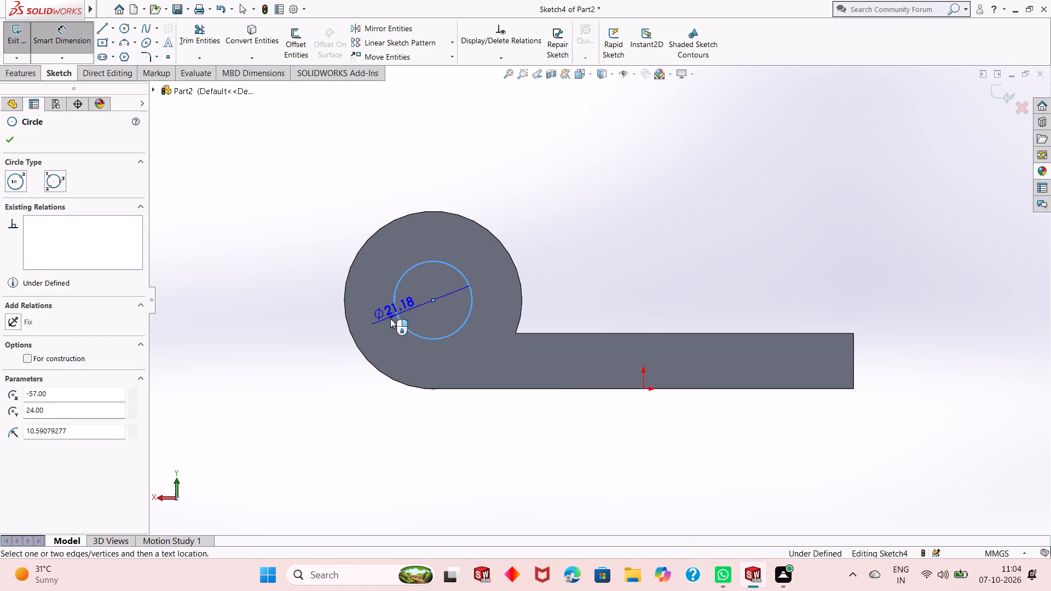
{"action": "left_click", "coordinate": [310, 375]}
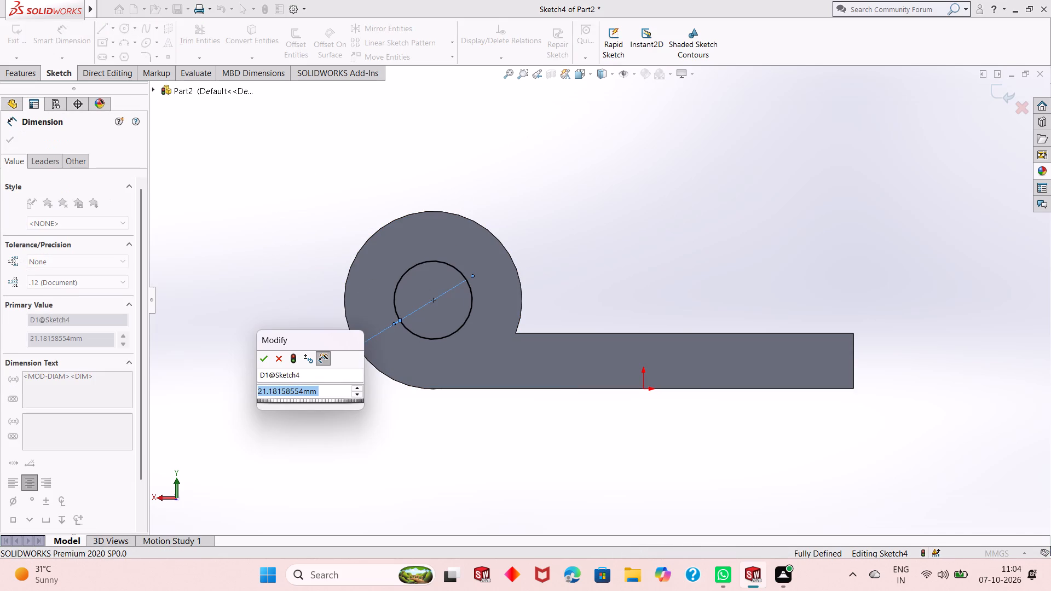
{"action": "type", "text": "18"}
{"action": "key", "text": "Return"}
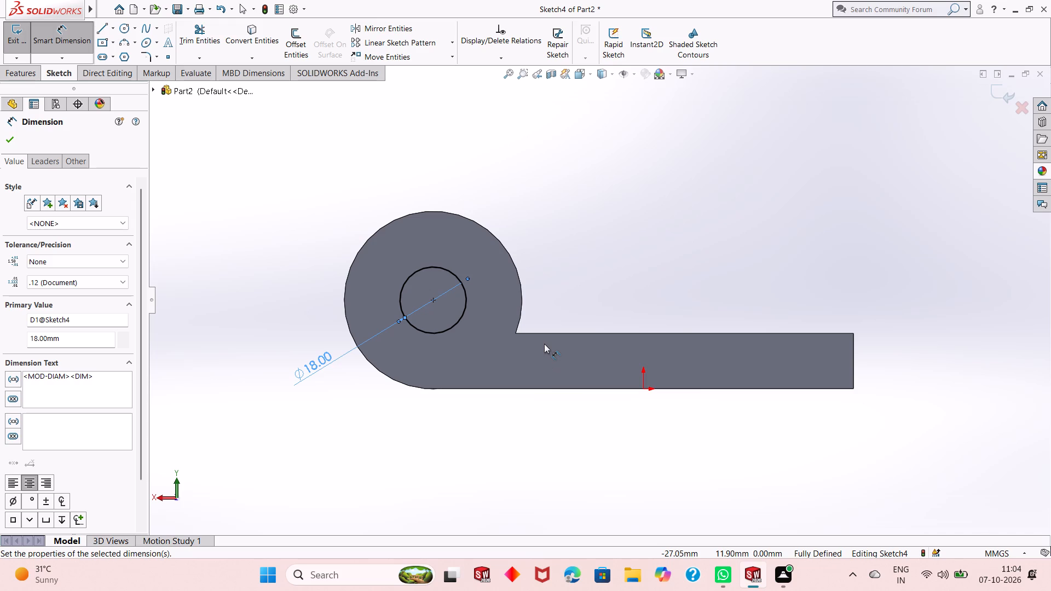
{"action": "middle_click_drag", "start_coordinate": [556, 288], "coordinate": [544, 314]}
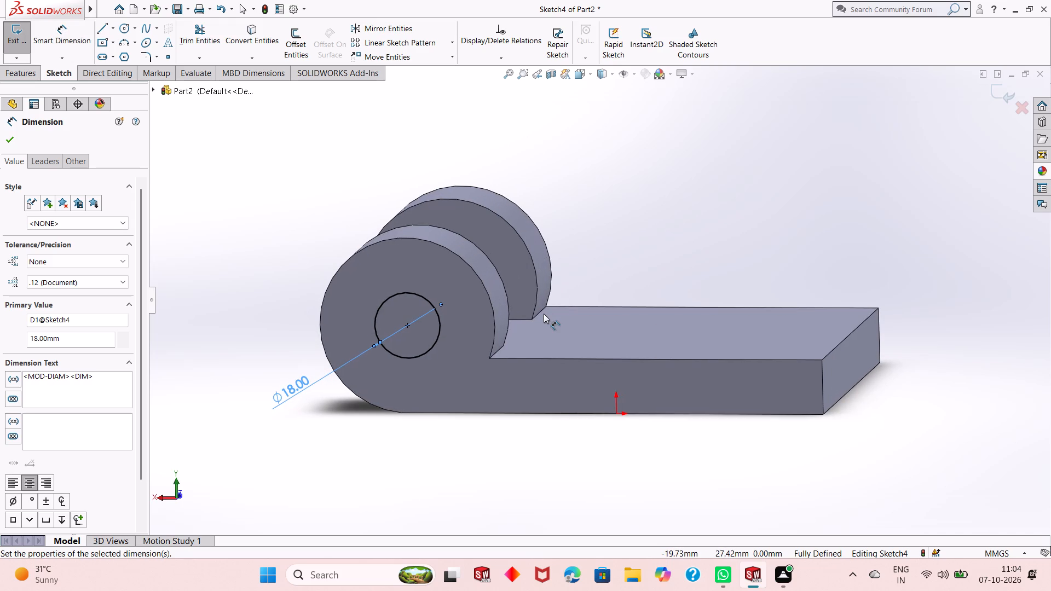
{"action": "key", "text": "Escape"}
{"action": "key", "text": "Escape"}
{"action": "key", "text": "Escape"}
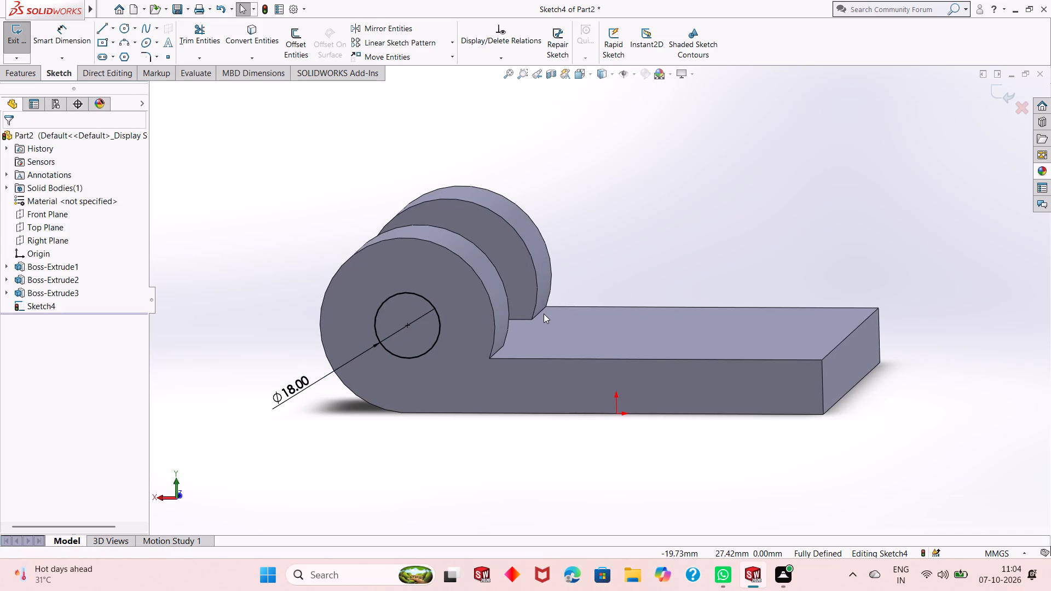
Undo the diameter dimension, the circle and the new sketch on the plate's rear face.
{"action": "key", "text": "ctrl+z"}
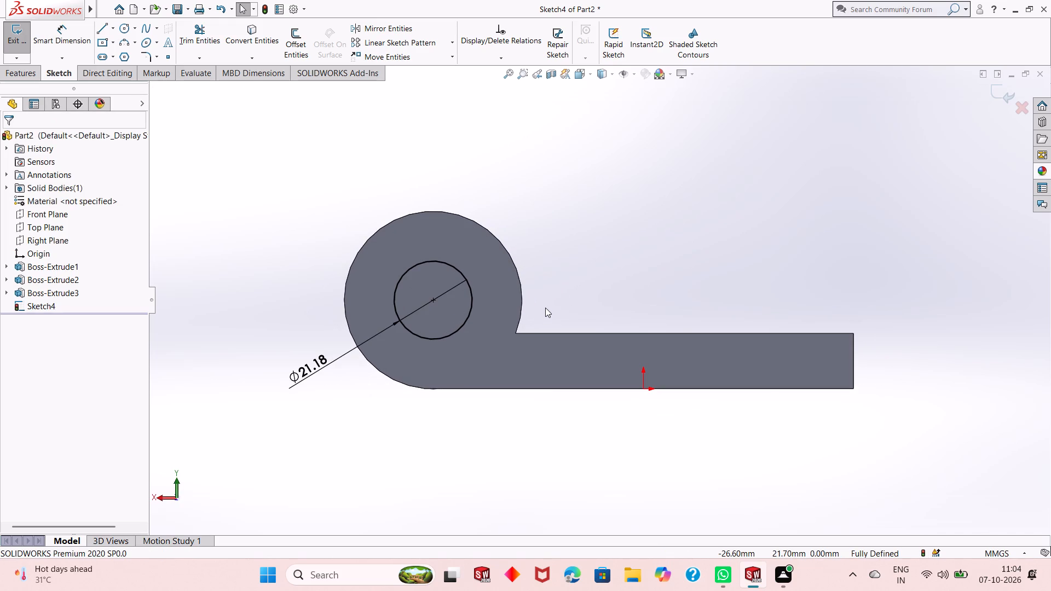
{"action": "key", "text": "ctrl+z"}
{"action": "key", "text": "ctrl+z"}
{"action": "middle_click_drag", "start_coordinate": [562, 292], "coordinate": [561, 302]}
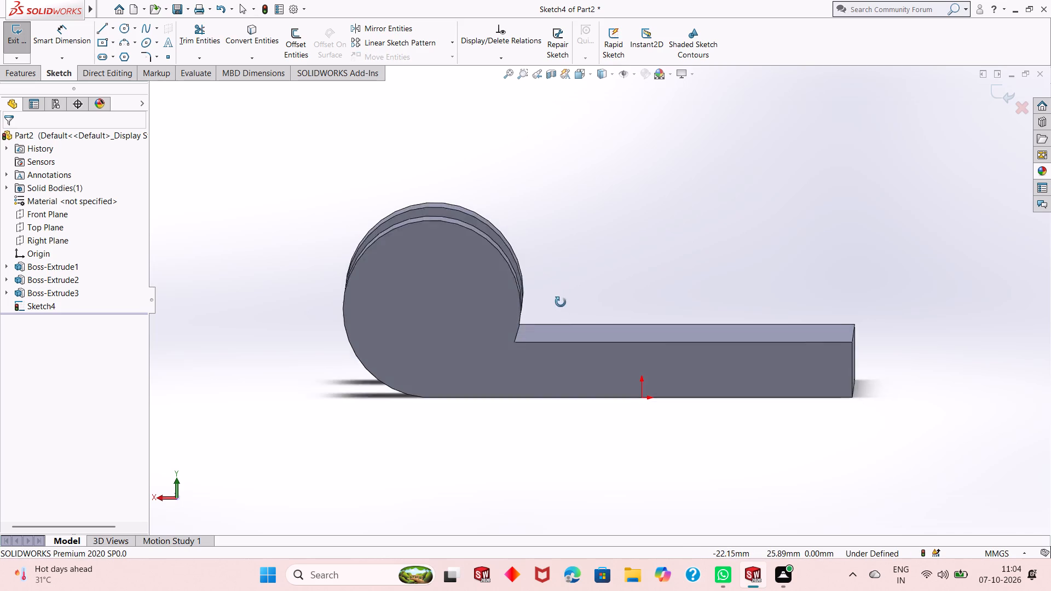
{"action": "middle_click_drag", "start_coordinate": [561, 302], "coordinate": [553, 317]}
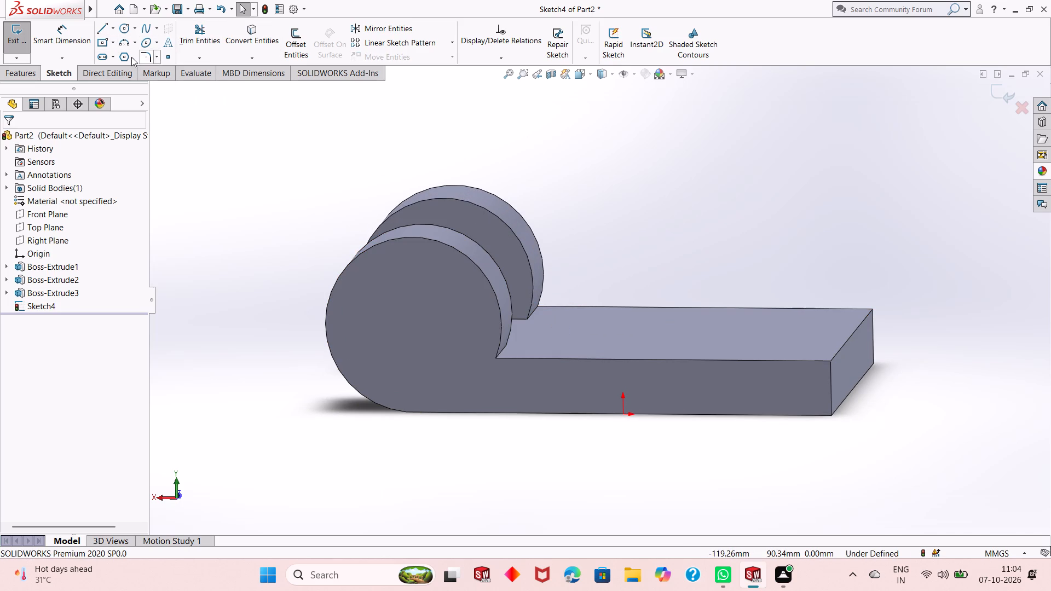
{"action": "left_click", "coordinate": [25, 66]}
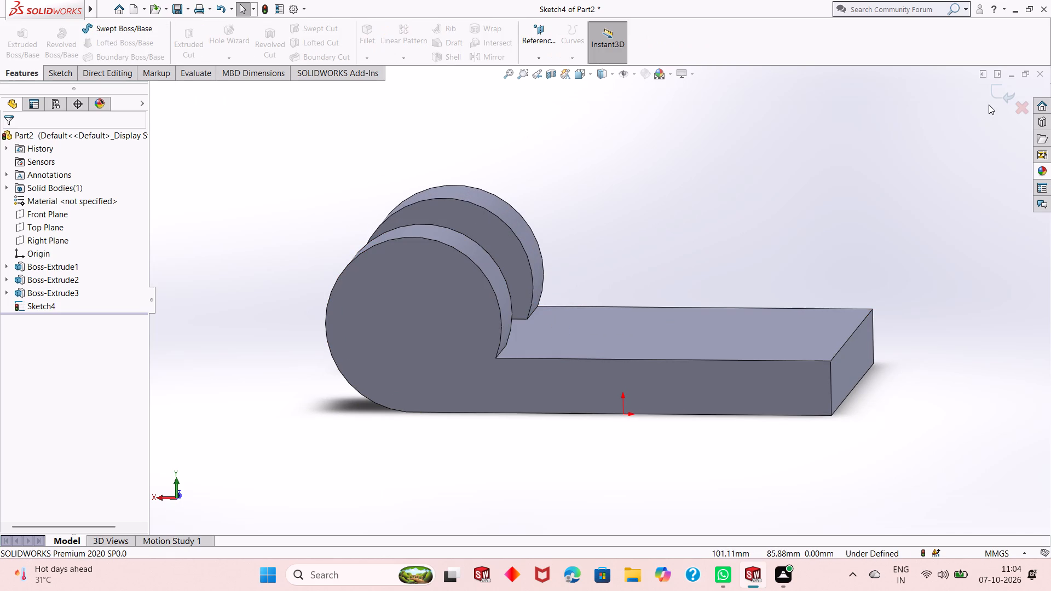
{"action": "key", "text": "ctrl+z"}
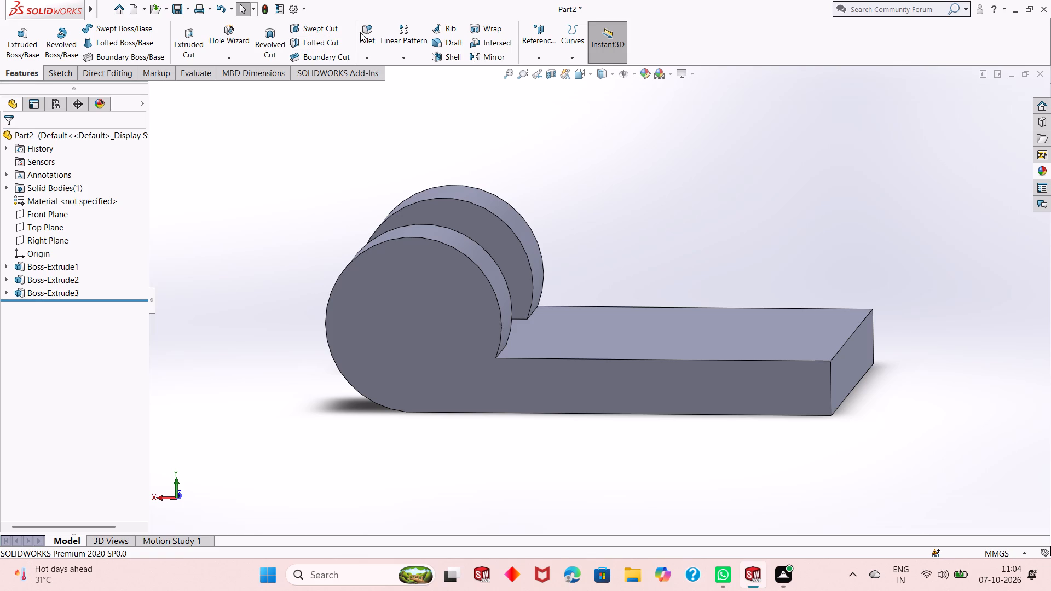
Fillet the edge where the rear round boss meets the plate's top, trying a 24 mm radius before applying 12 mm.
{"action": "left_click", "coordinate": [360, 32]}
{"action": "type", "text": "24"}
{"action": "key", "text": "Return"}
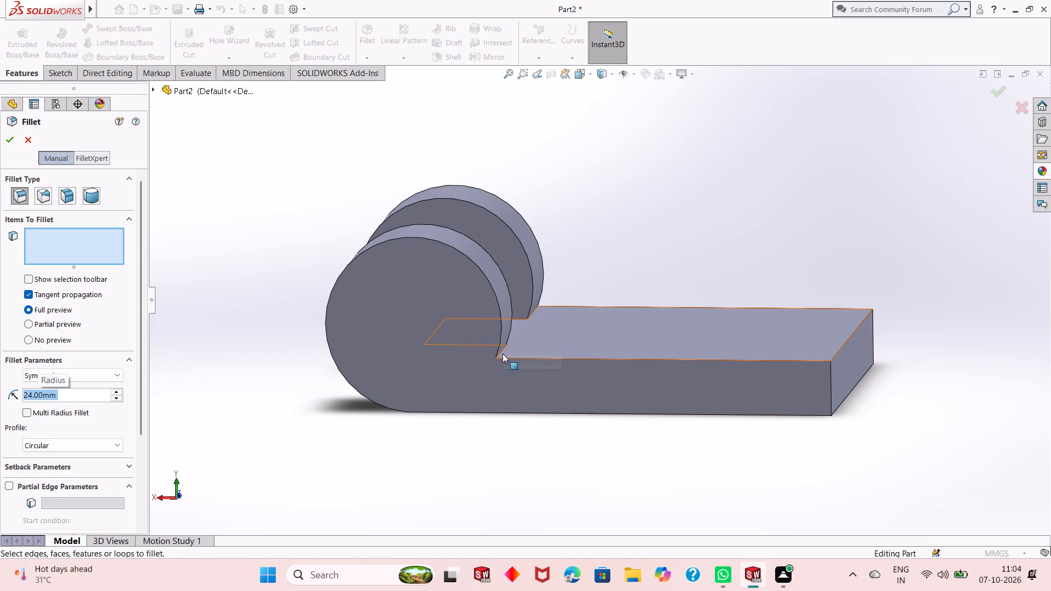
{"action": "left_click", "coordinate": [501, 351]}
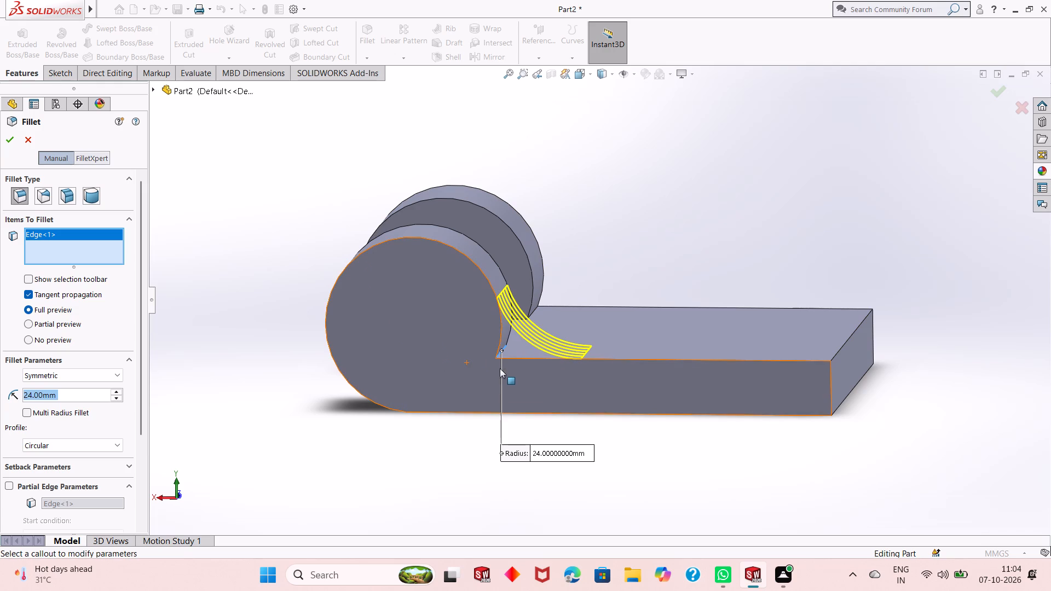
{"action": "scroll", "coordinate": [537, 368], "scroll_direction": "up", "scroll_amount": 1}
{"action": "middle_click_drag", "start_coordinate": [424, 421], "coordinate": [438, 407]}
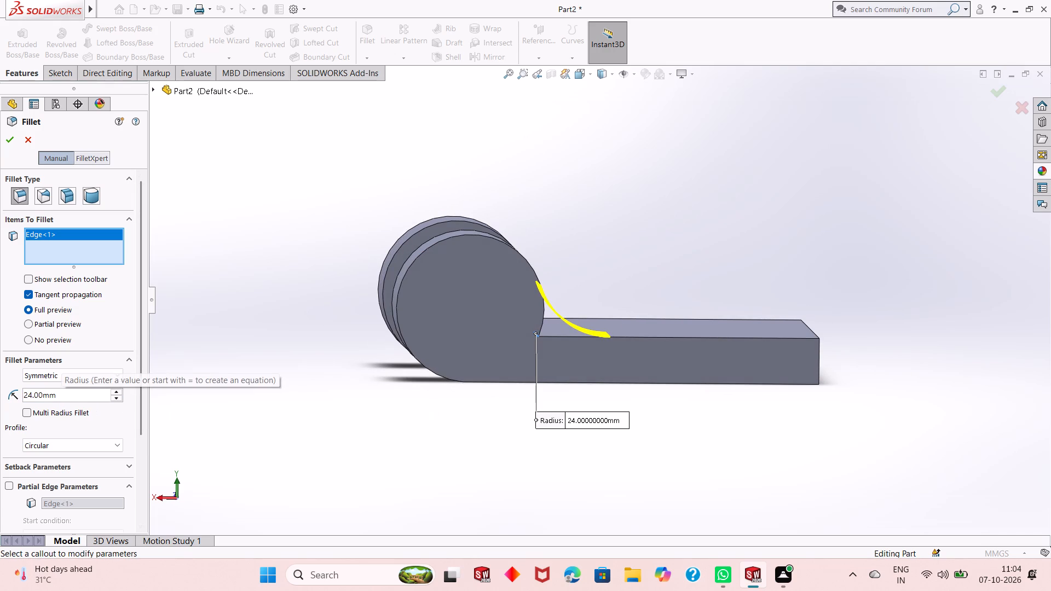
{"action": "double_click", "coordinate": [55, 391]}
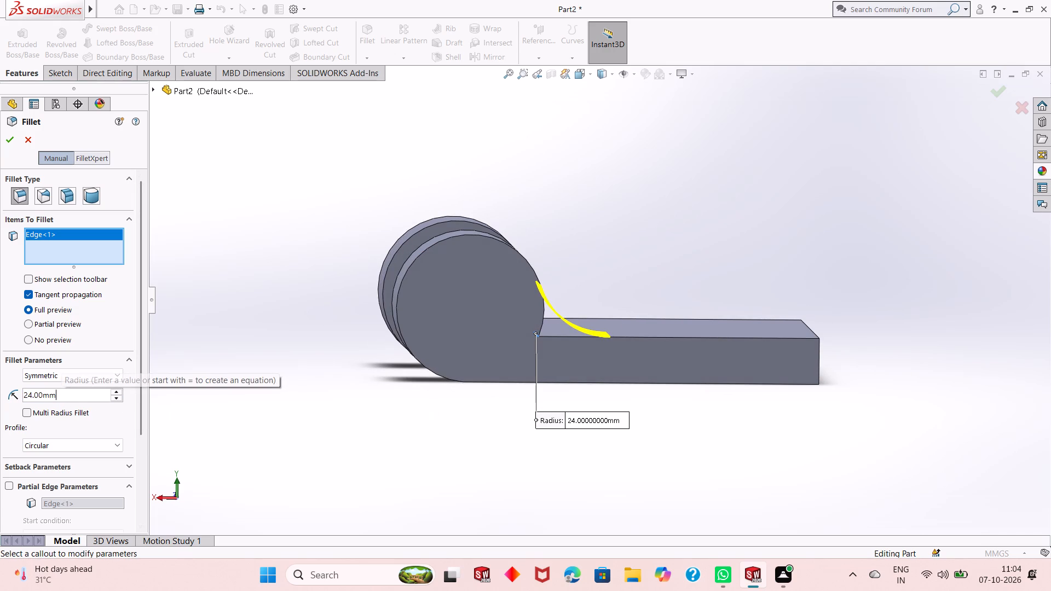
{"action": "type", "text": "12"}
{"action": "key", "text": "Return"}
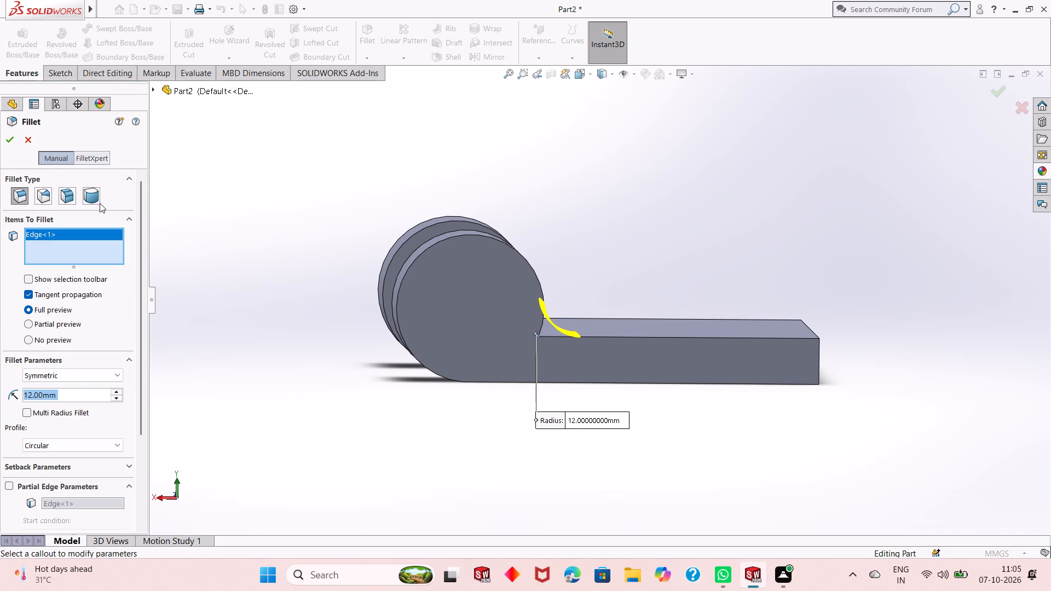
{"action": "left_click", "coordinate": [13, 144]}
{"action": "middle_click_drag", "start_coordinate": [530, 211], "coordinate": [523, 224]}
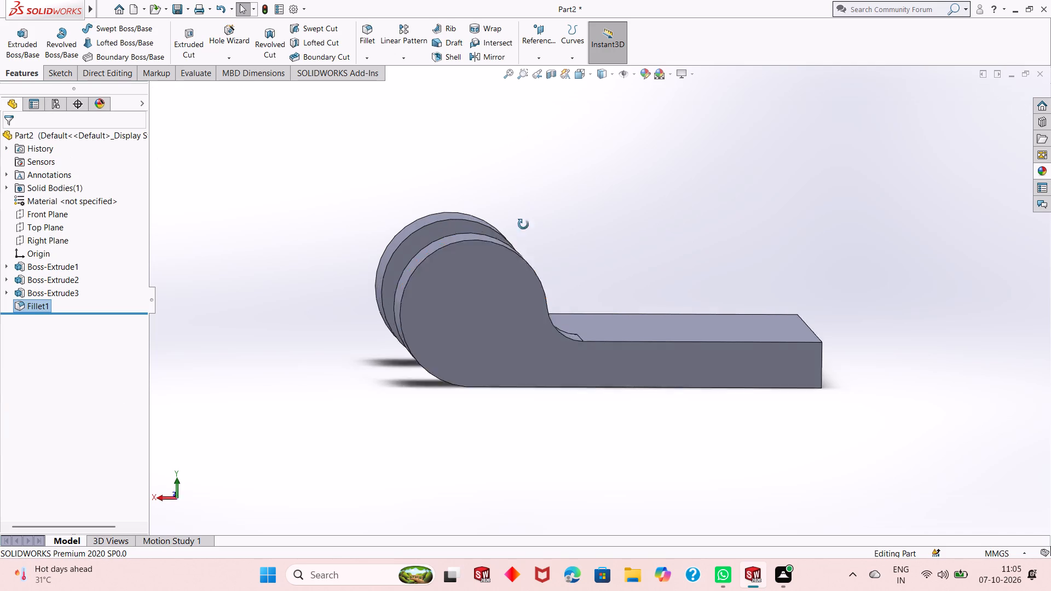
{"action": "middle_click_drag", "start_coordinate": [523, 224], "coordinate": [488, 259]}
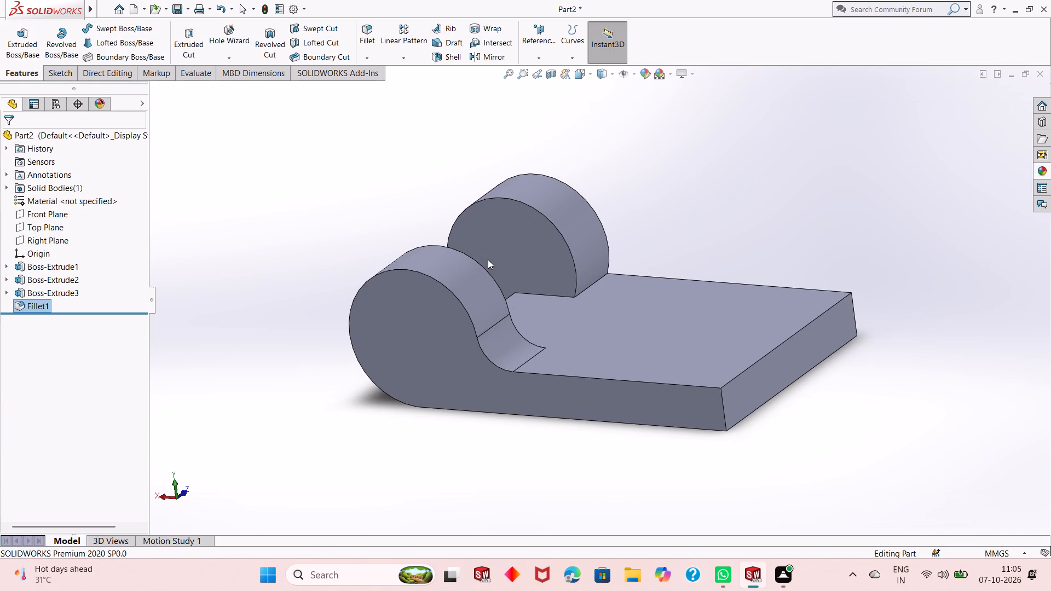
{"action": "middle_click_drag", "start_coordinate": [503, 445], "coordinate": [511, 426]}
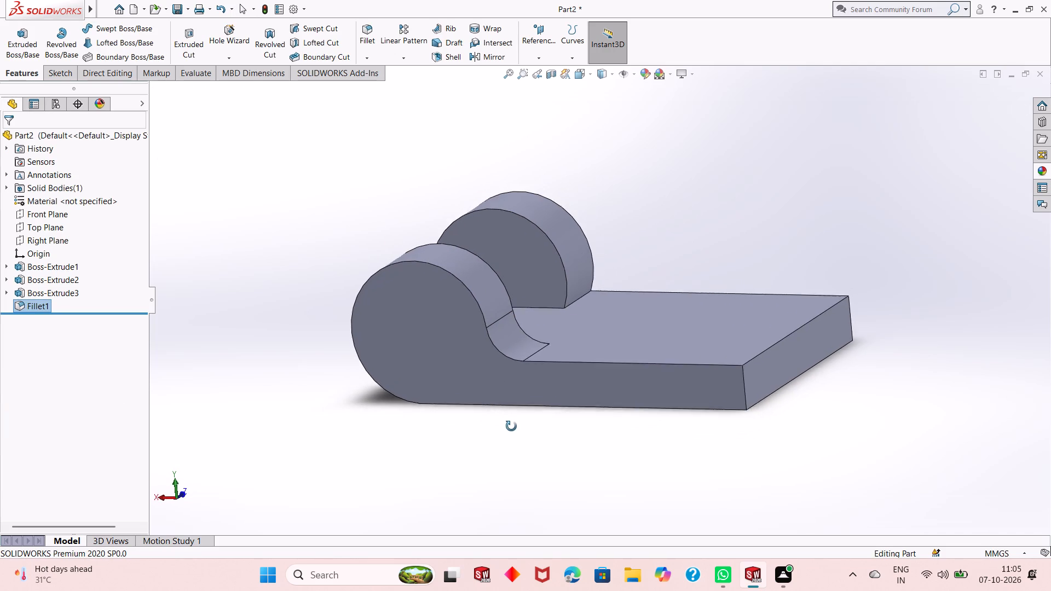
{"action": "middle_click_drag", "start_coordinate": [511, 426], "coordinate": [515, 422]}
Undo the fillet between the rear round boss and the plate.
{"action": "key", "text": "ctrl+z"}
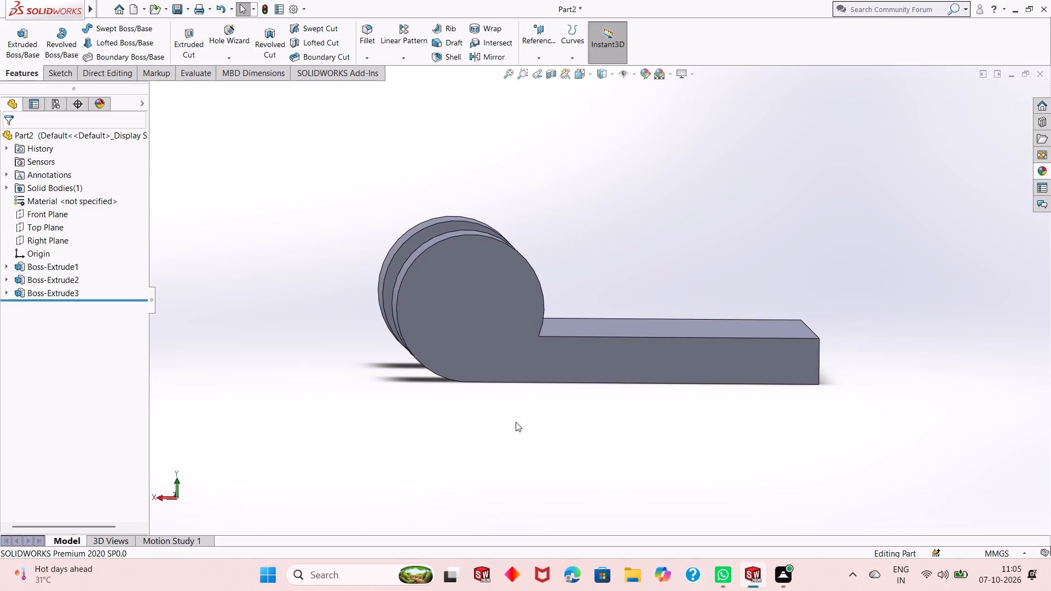
In a new sketch on the plate's rear face, viewed normal, draw a circle about 15.2 mm in diameter centred on the round boss.
{"action": "left_click", "coordinate": [482, 277]}
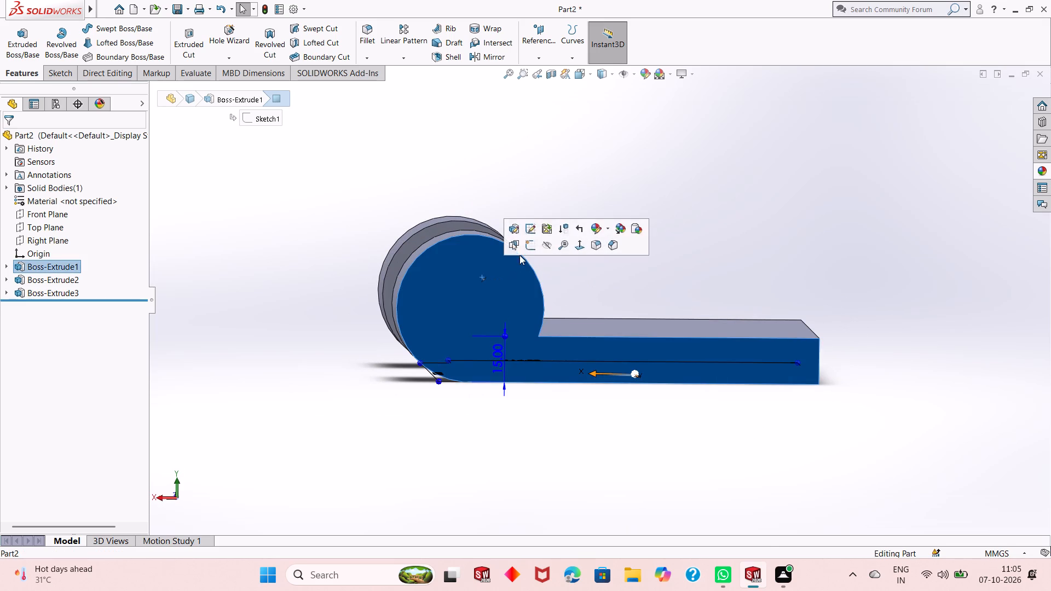
{"action": "left_click", "coordinate": [533, 247]}
{"action": "key", "text": "ctrl+8"}
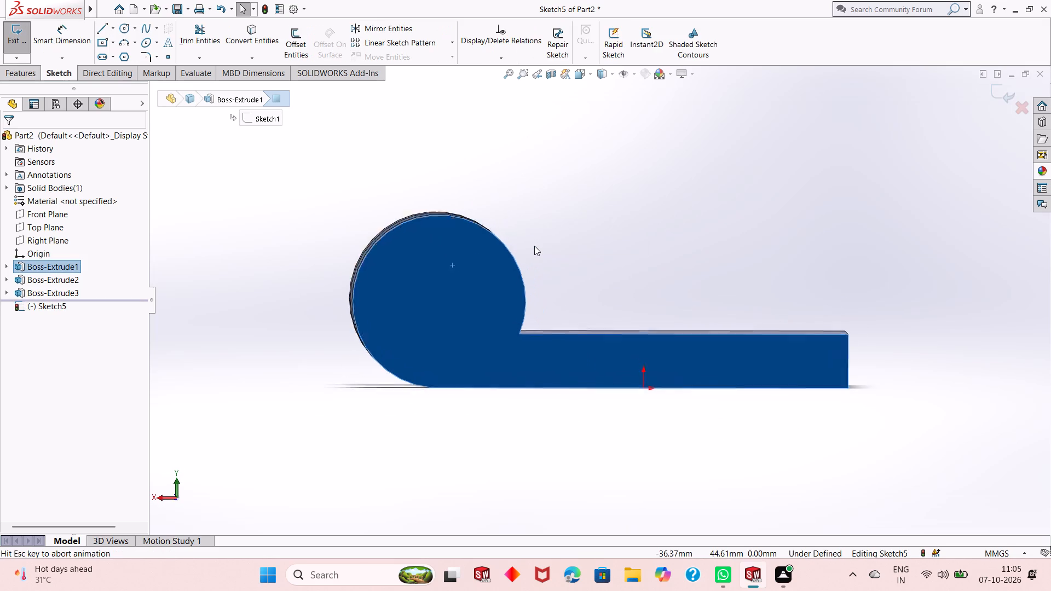
{"action": "key", "text": "Escape"}
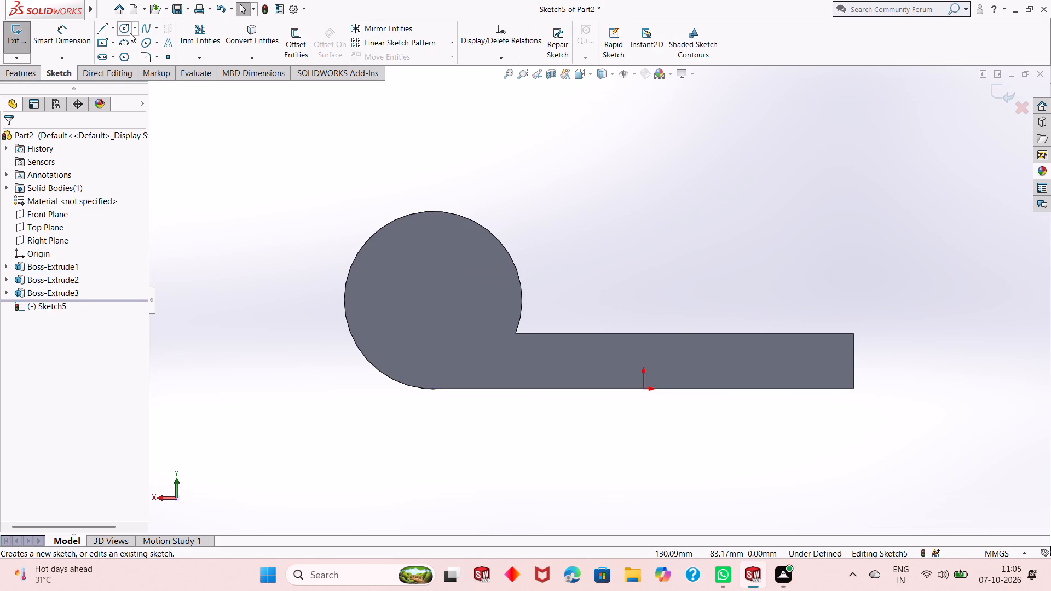
{"action": "left_click", "coordinate": [125, 31]}
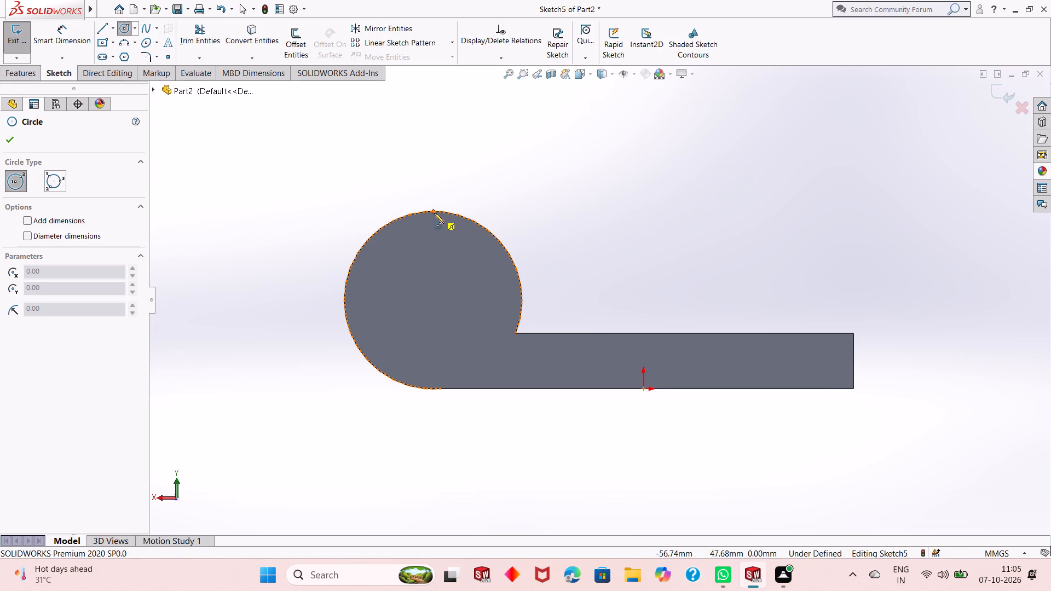
{"action": "left_click", "coordinate": [434, 300]}
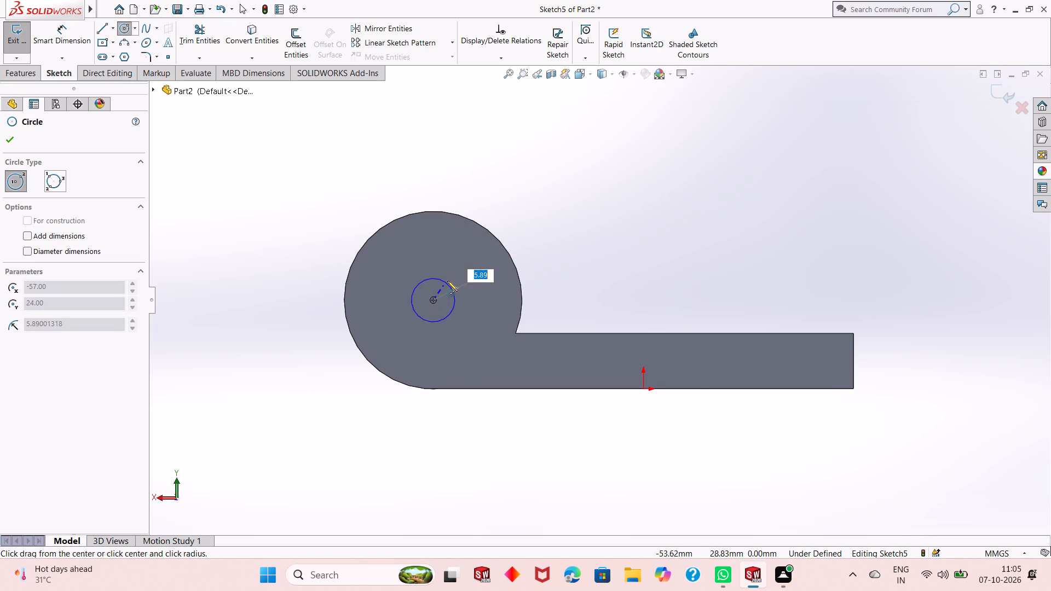
{"action": "left_click", "coordinate": [449, 277]}
{"action": "right_click", "coordinate": [318, 168]}
{"action": "left_click", "coordinate": [339, 172]}
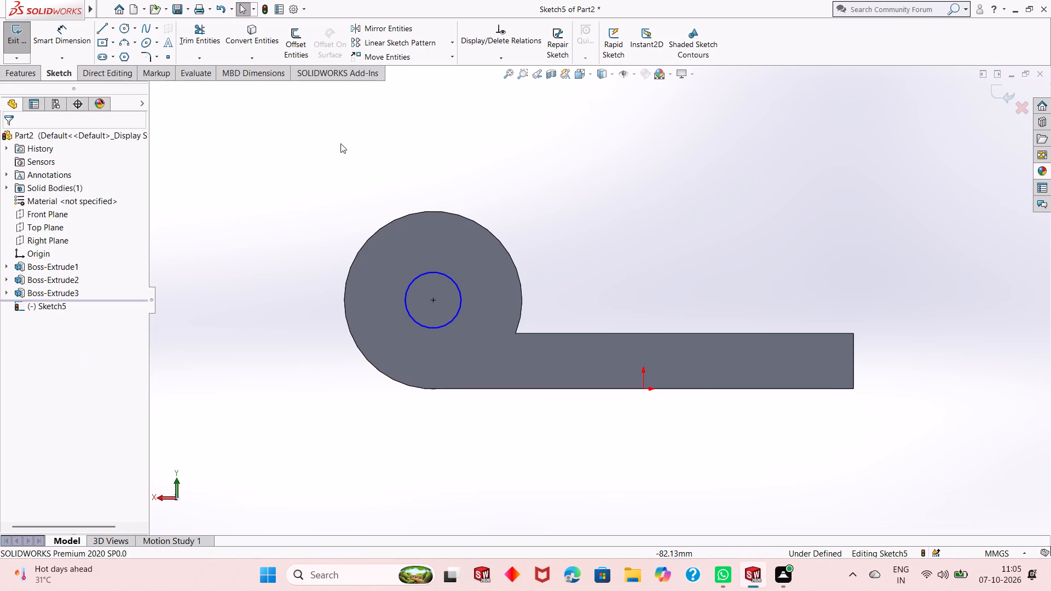
Dimension the circle's diameter as 18 mm and finish dimensioning.
{"action": "left_click", "coordinate": [38, 43]}
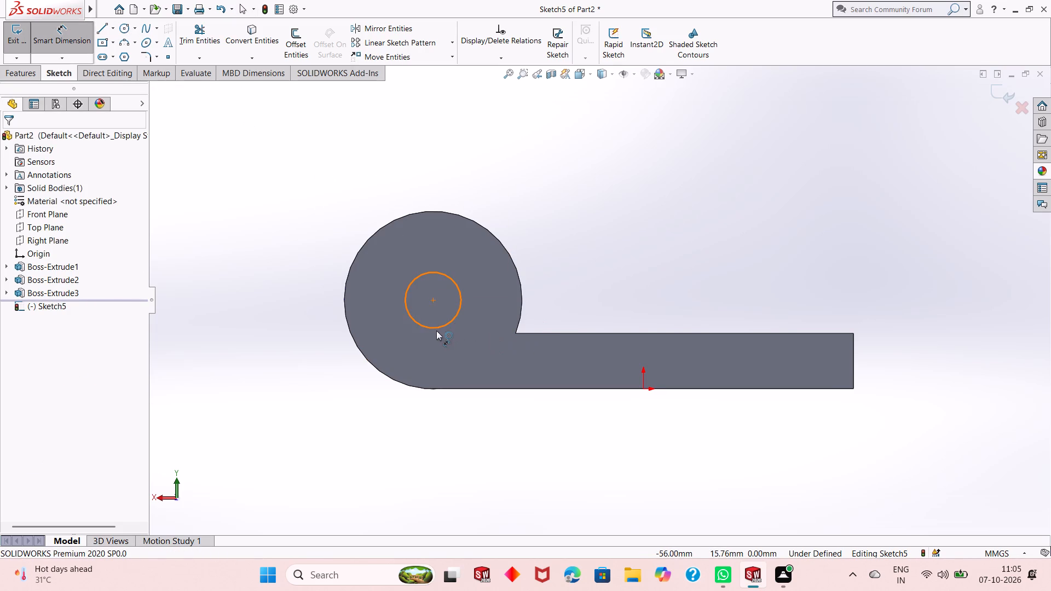
{"action": "left_click", "coordinate": [436, 331]}
{"action": "left_click", "coordinate": [304, 399]}
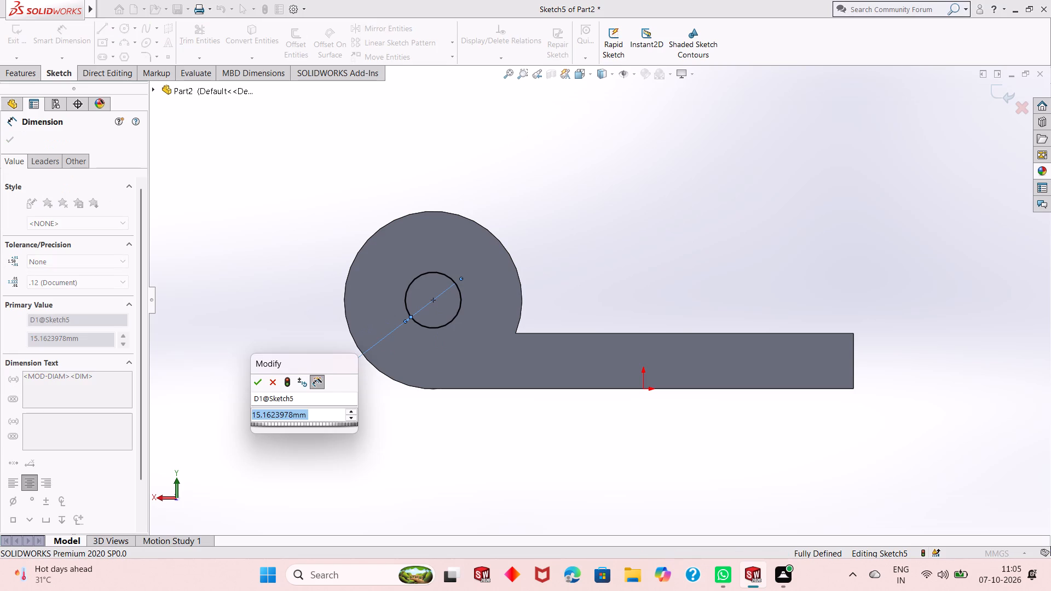
{"action": "type", "text": "18"}
{"action": "key", "text": "Return"}
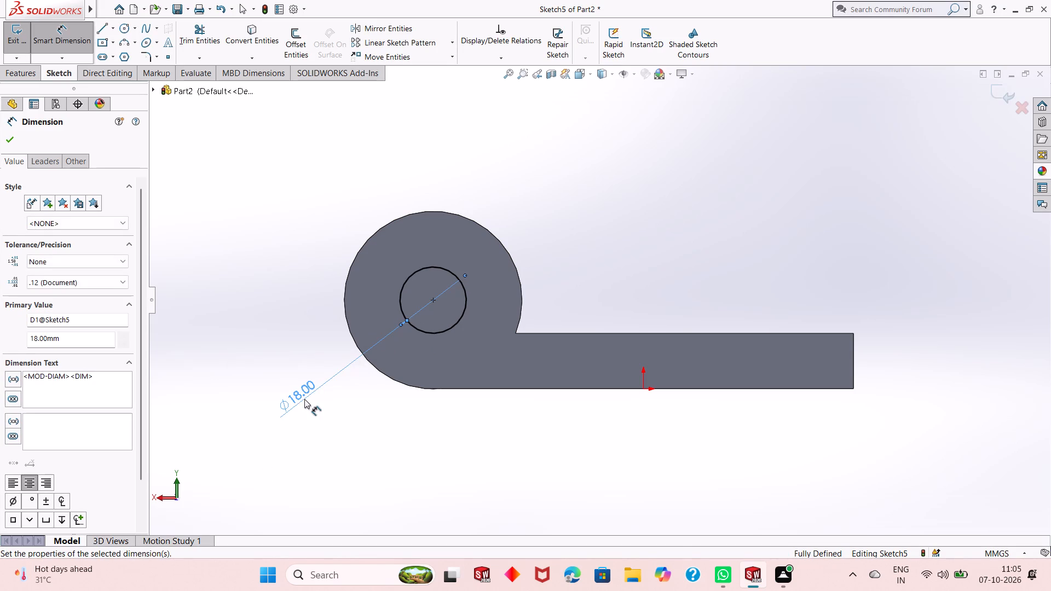
{"action": "right_click", "coordinate": [551, 174]}
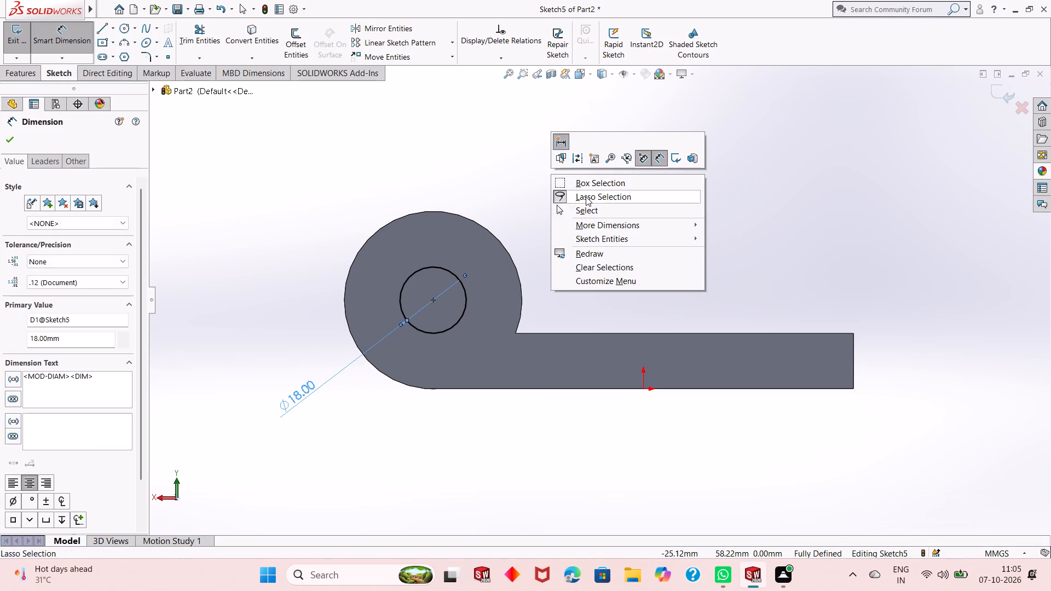
{"action": "left_click", "coordinate": [591, 208]}
Cut-extrude the 18 mm circle Through All so the concentric hole passes through both round bosses.
{"action": "scroll", "coordinate": [508, 273], "scroll_direction": "up", "scroll_amount": 1}
{"action": "middle_click_drag", "start_coordinate": [541, 271], "coordinate": [528, 291]}
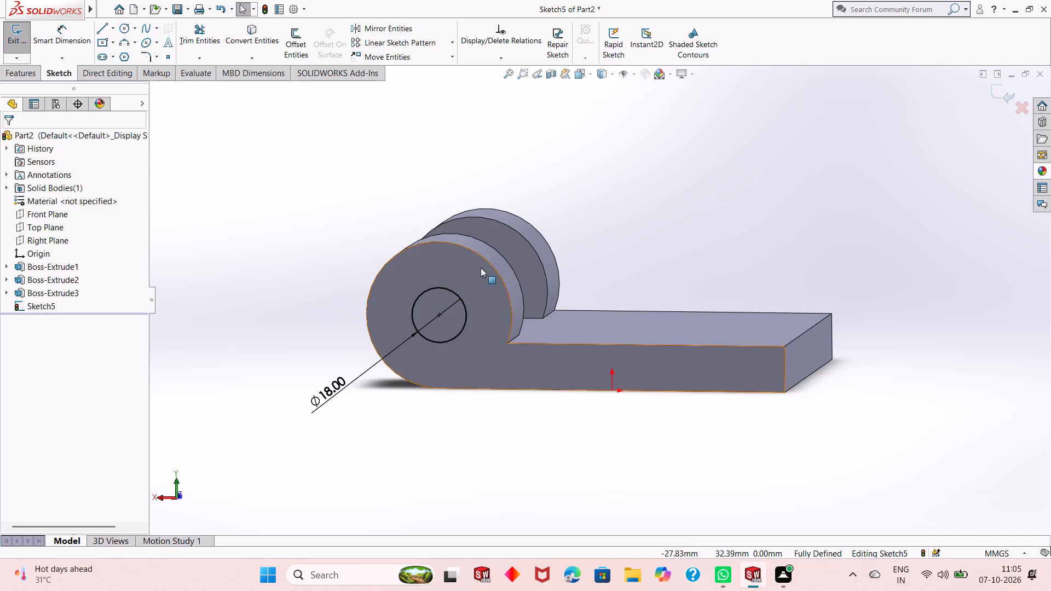
{"action": "left_click", "coordinate": [21, 68]}
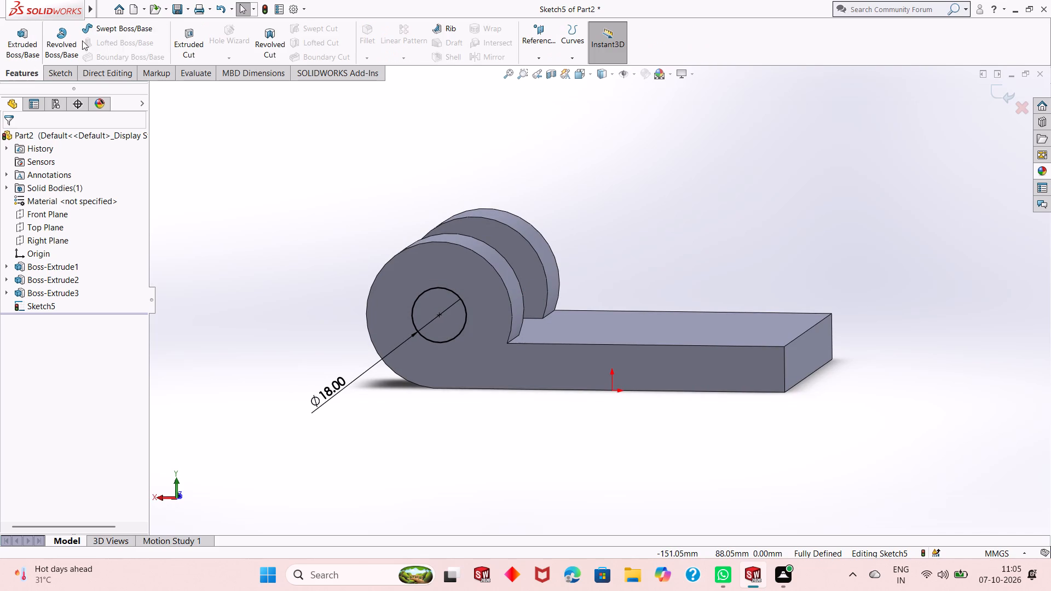
{"action": "left_click", "coordinate": [175, 48]}
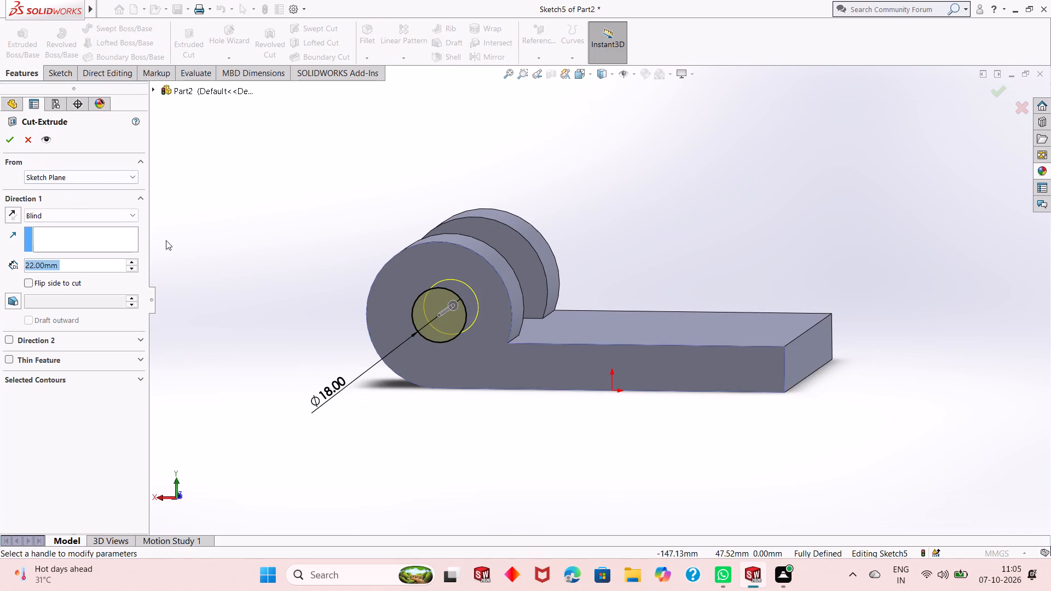
{"action": "left_click", "coordinate": [113, 212]}
{"action": "left_click", "coordinate": [114, 237]}
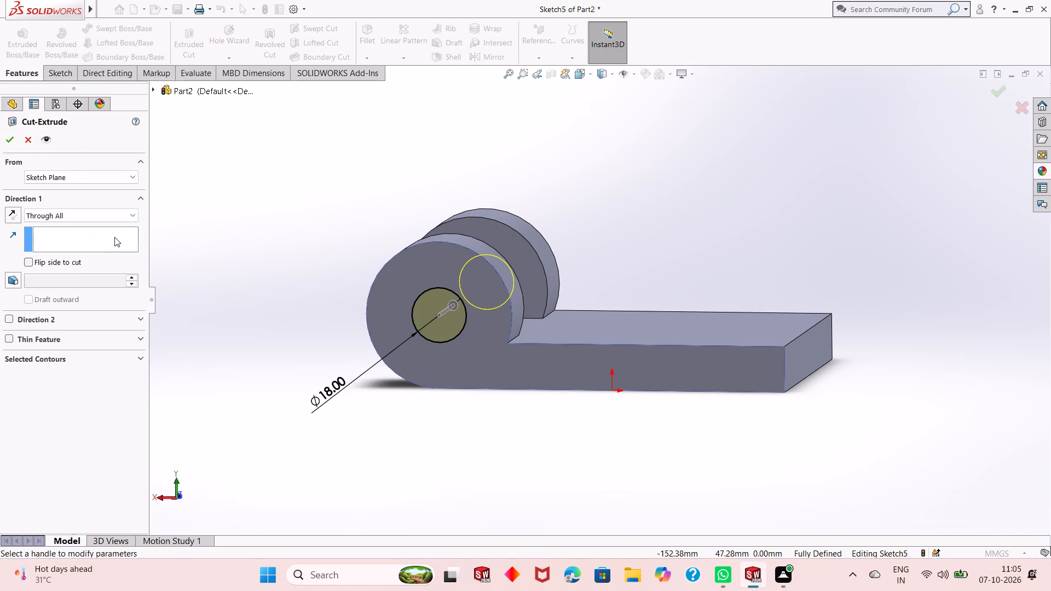
{"action": "left_click", "coordinate": [8, 140]}
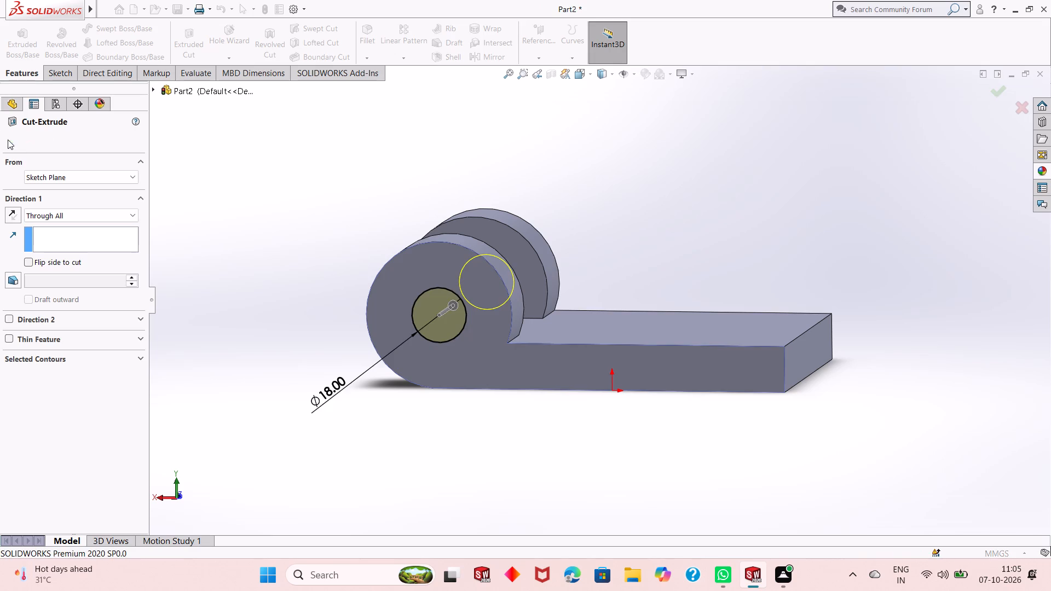
{"action": "left_click", "coordinate": [622, 251]}
{"action": "middle_click_drag", "start_coordinate": [630, 237], "coordinate": [604, 280]}
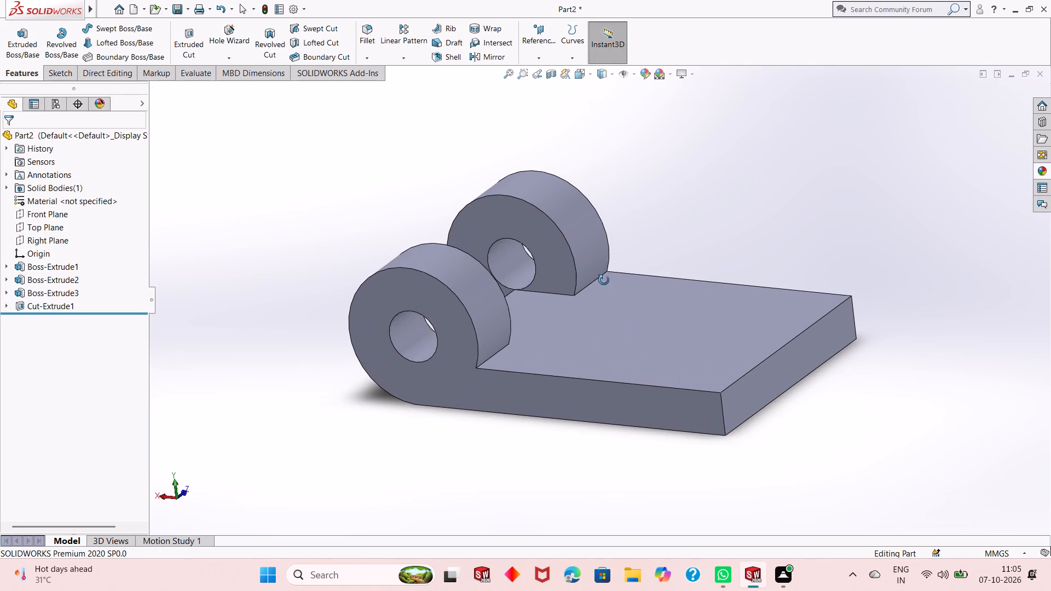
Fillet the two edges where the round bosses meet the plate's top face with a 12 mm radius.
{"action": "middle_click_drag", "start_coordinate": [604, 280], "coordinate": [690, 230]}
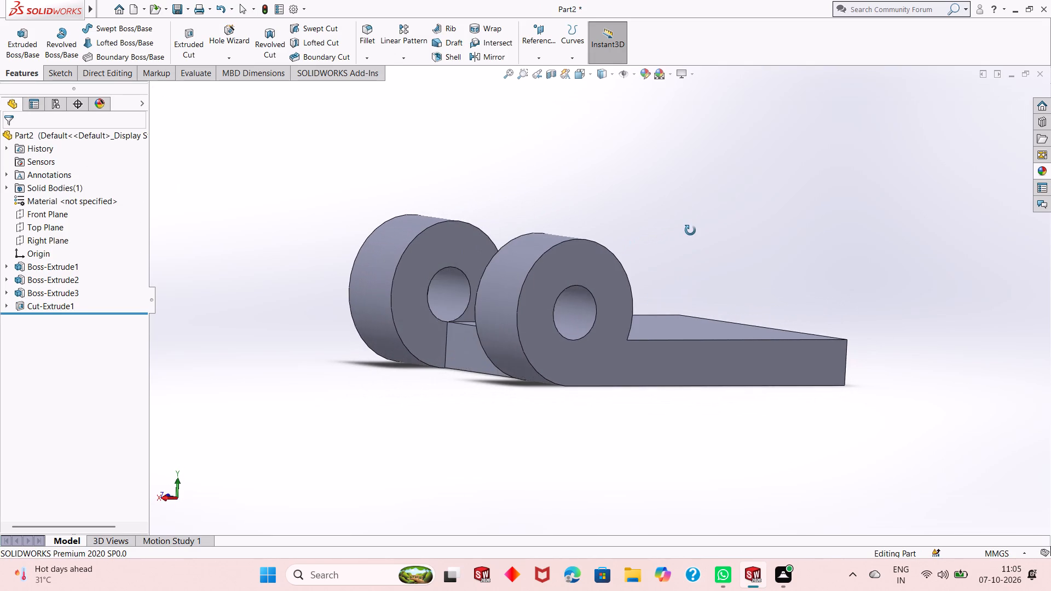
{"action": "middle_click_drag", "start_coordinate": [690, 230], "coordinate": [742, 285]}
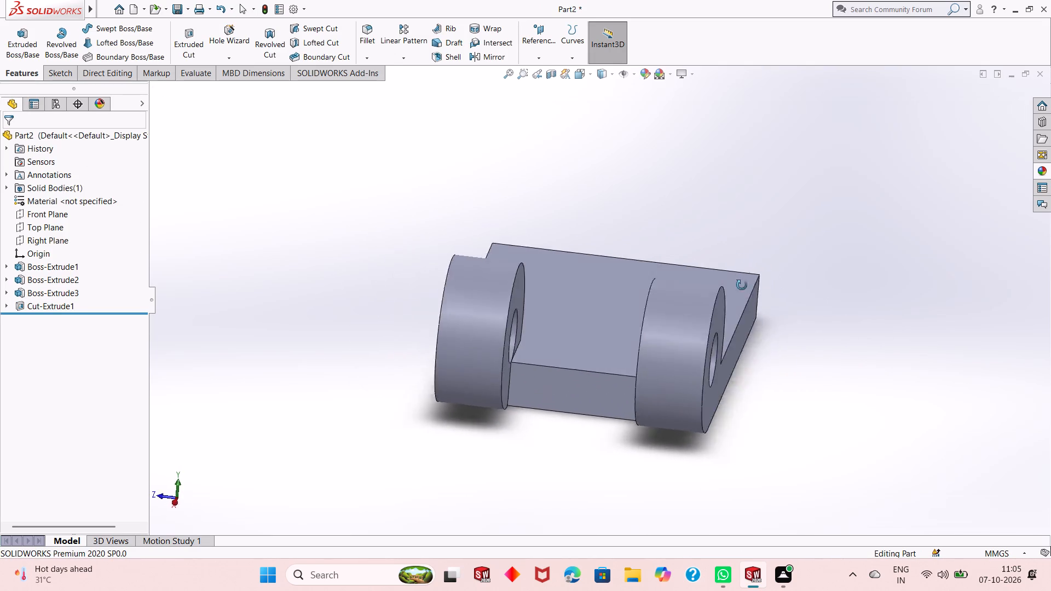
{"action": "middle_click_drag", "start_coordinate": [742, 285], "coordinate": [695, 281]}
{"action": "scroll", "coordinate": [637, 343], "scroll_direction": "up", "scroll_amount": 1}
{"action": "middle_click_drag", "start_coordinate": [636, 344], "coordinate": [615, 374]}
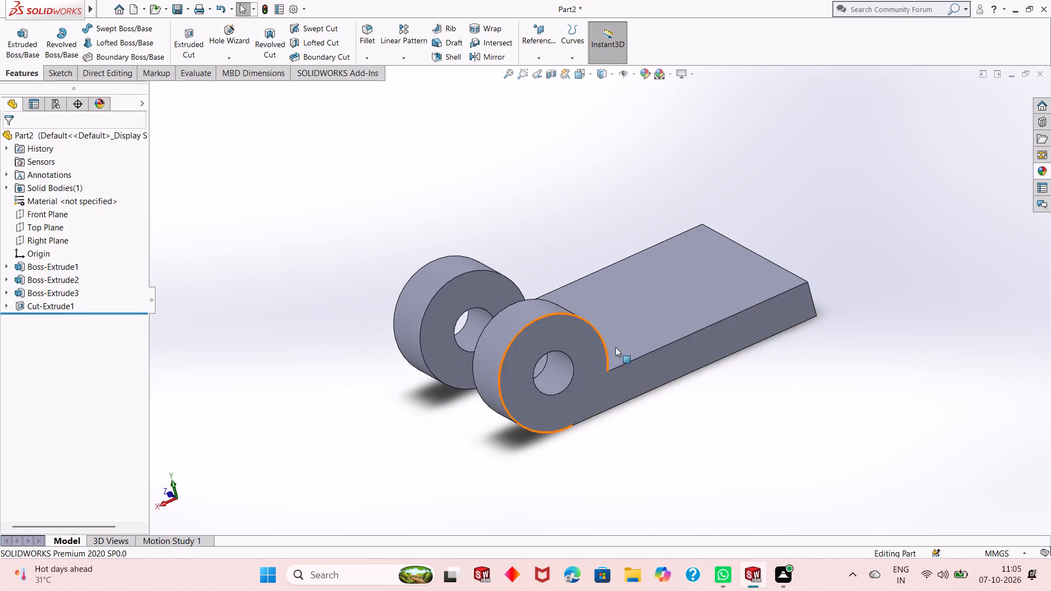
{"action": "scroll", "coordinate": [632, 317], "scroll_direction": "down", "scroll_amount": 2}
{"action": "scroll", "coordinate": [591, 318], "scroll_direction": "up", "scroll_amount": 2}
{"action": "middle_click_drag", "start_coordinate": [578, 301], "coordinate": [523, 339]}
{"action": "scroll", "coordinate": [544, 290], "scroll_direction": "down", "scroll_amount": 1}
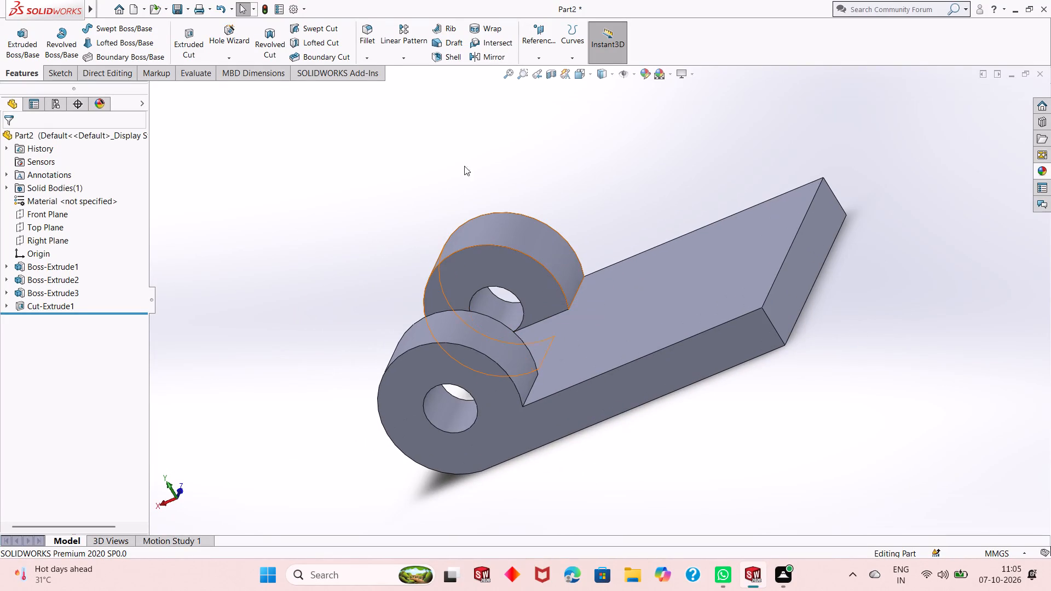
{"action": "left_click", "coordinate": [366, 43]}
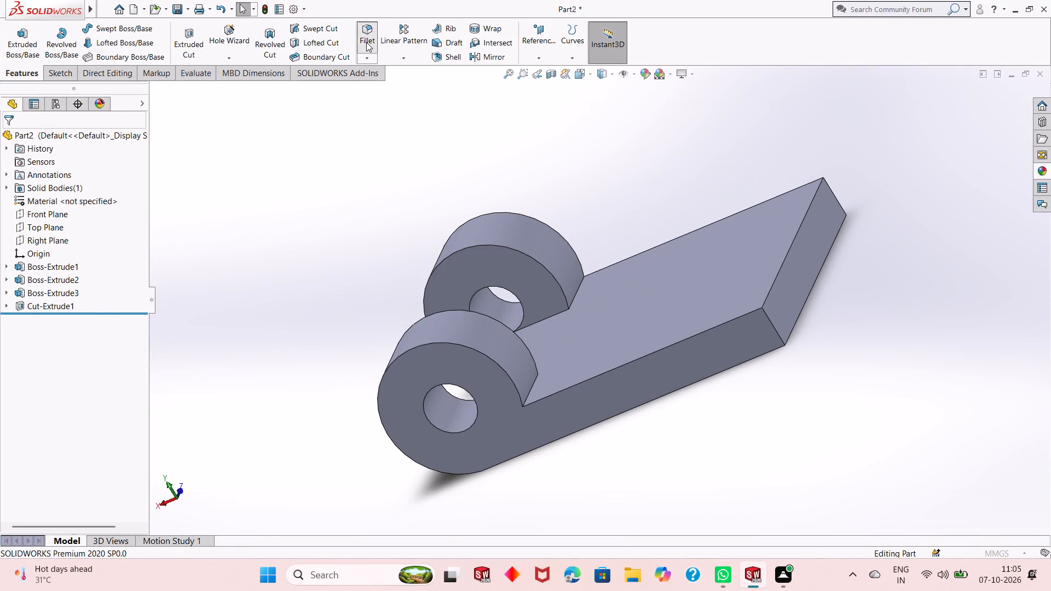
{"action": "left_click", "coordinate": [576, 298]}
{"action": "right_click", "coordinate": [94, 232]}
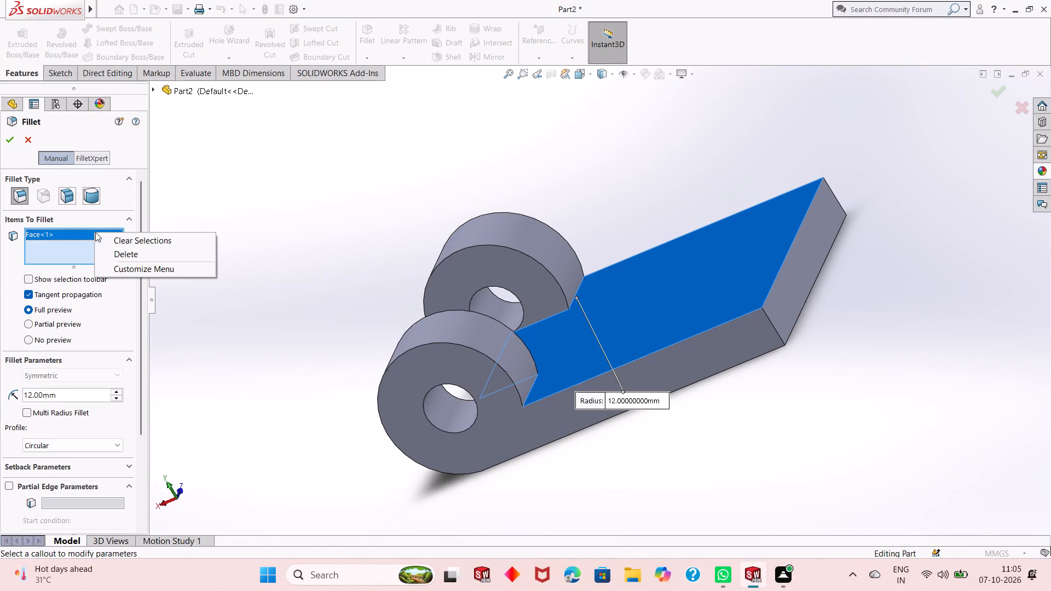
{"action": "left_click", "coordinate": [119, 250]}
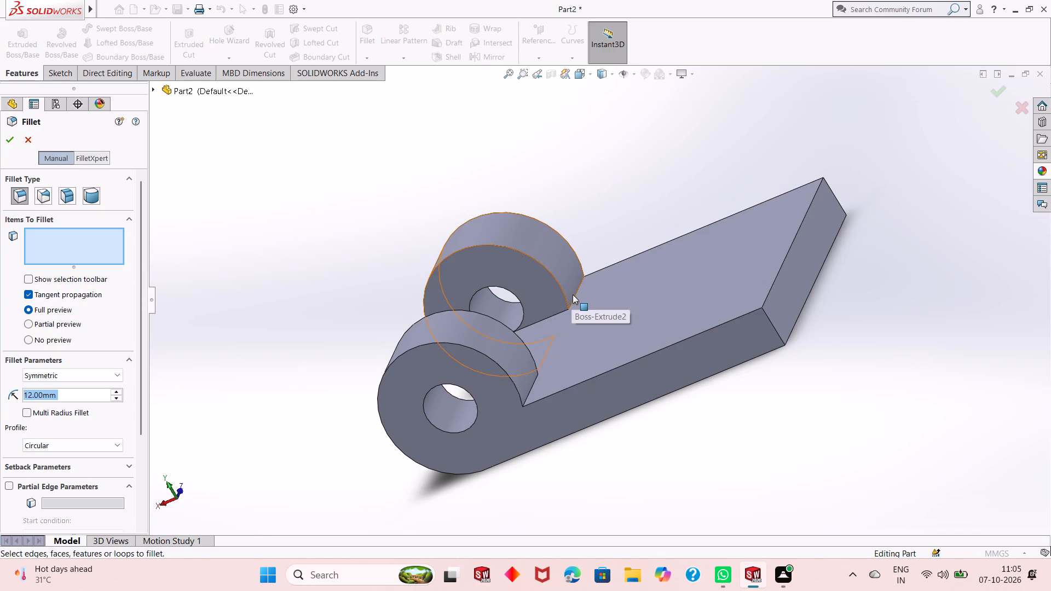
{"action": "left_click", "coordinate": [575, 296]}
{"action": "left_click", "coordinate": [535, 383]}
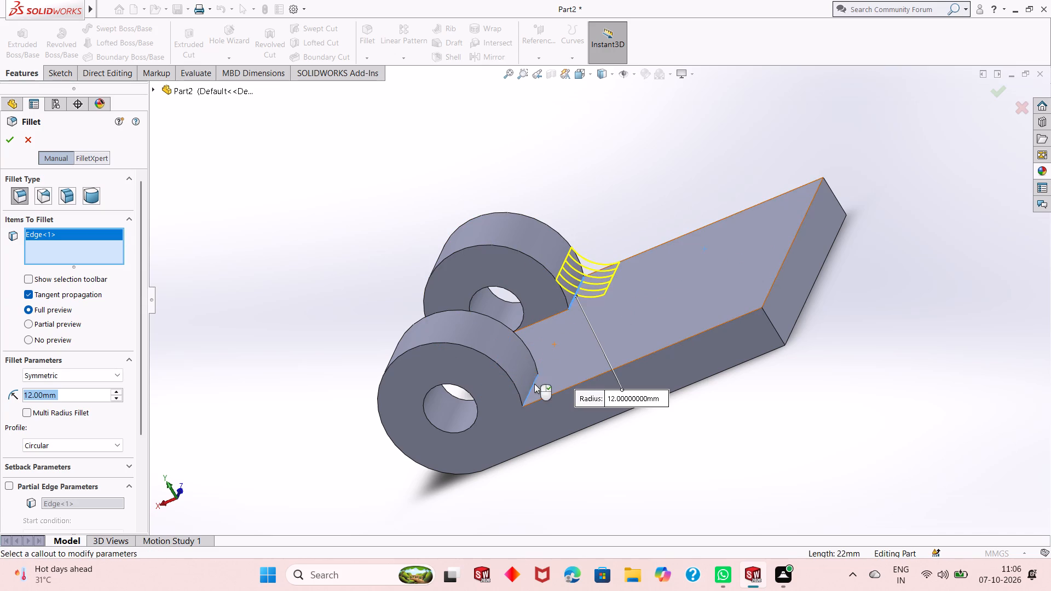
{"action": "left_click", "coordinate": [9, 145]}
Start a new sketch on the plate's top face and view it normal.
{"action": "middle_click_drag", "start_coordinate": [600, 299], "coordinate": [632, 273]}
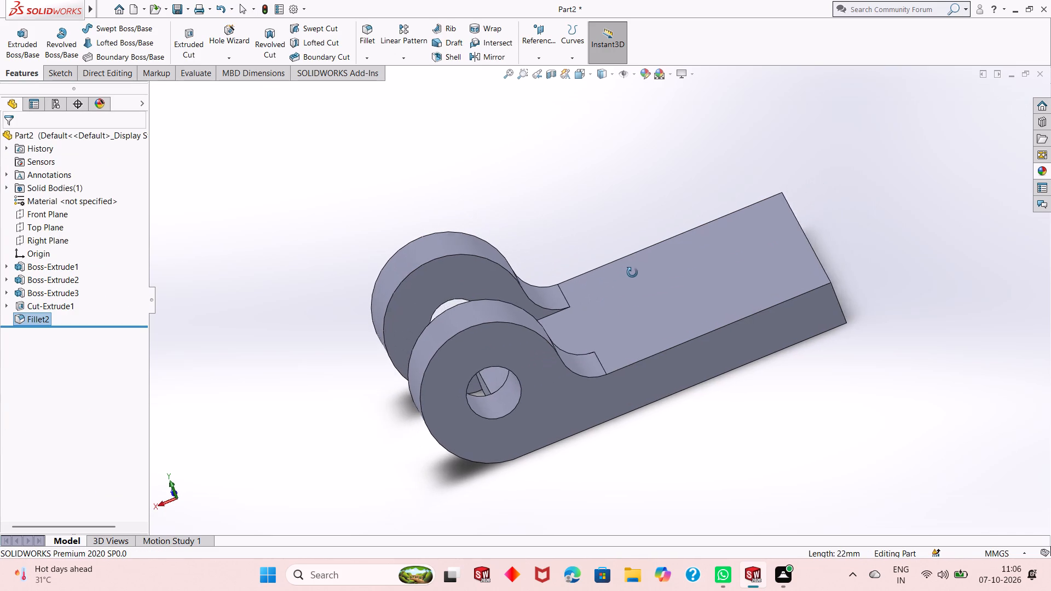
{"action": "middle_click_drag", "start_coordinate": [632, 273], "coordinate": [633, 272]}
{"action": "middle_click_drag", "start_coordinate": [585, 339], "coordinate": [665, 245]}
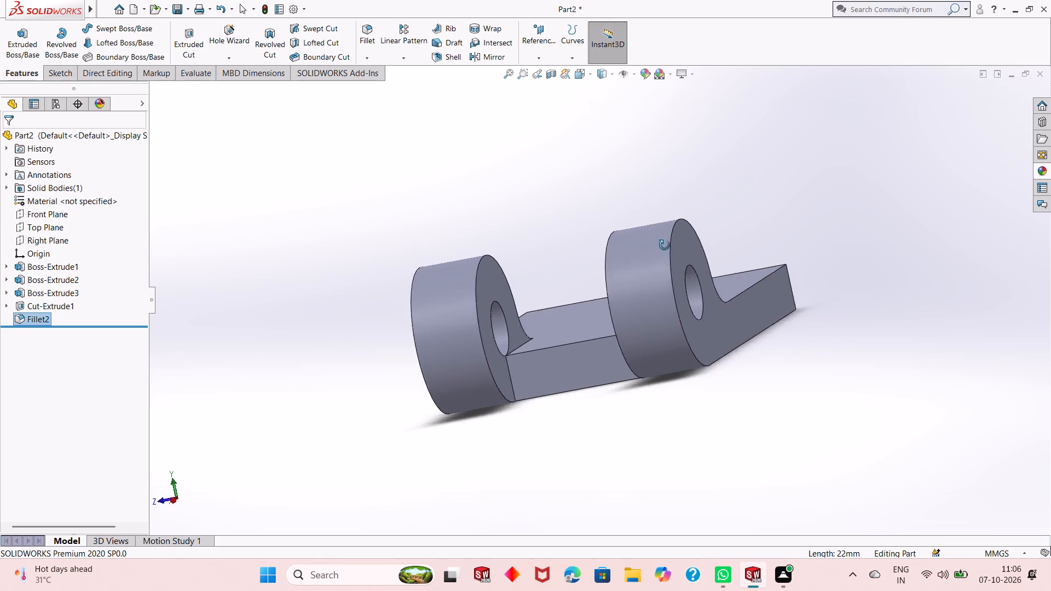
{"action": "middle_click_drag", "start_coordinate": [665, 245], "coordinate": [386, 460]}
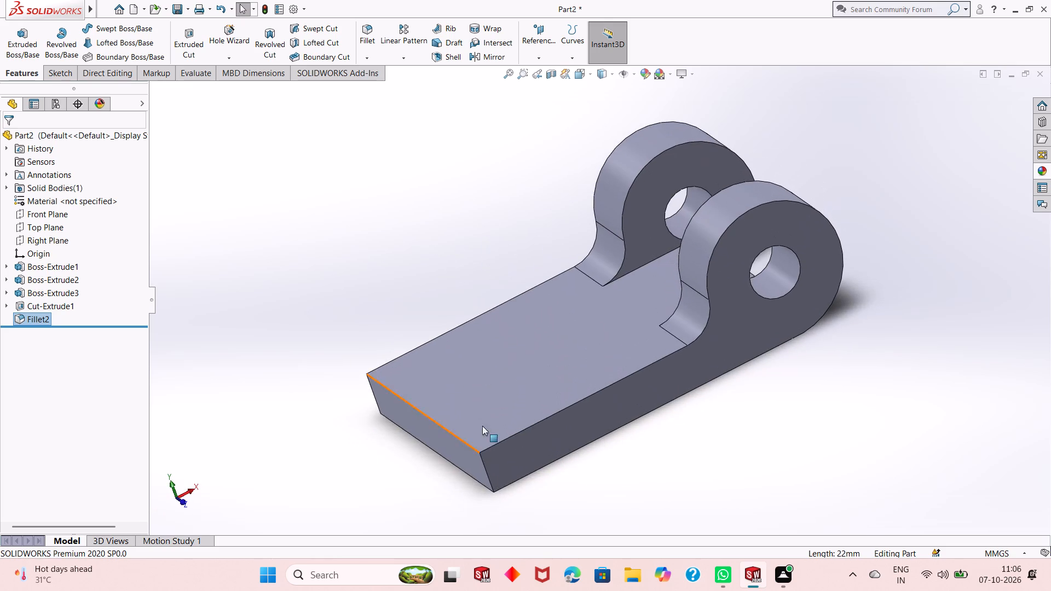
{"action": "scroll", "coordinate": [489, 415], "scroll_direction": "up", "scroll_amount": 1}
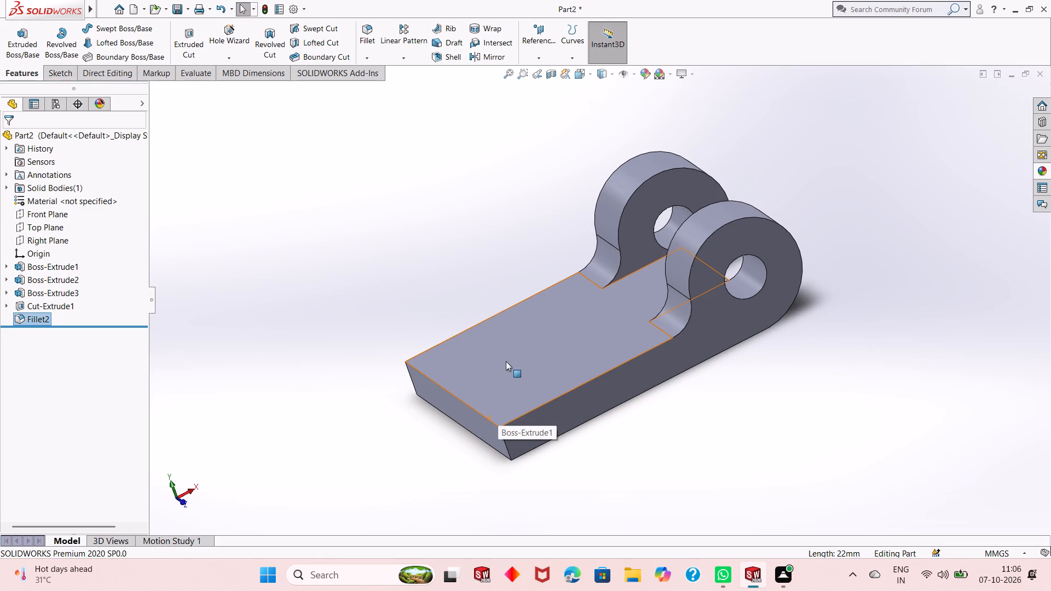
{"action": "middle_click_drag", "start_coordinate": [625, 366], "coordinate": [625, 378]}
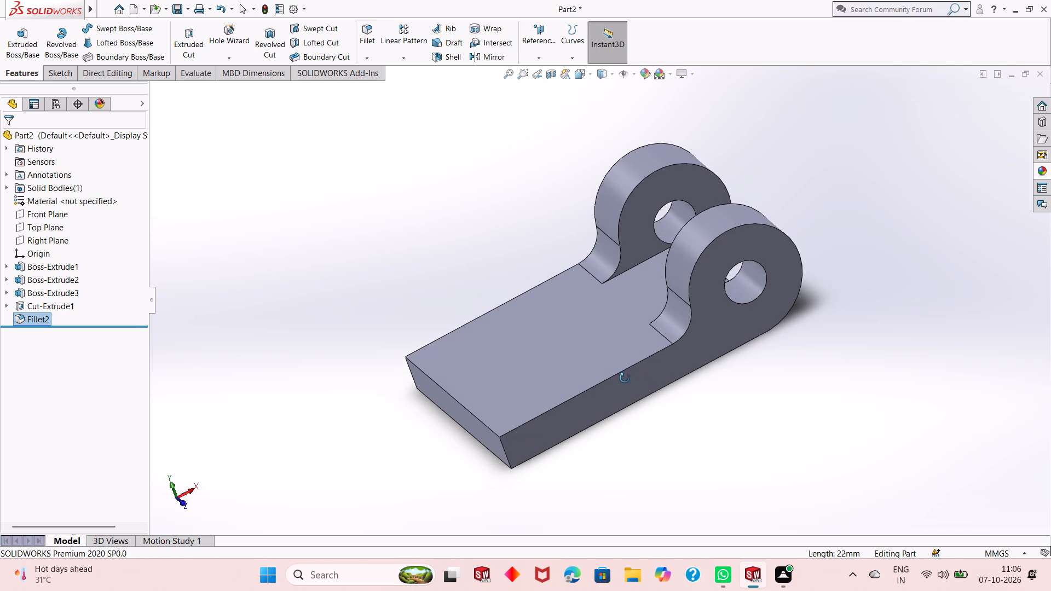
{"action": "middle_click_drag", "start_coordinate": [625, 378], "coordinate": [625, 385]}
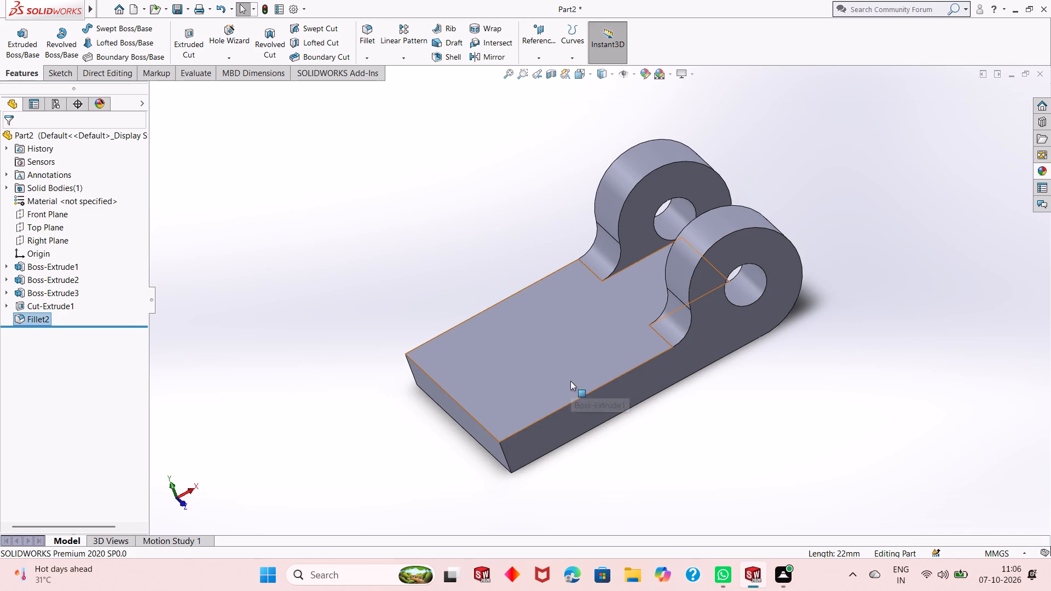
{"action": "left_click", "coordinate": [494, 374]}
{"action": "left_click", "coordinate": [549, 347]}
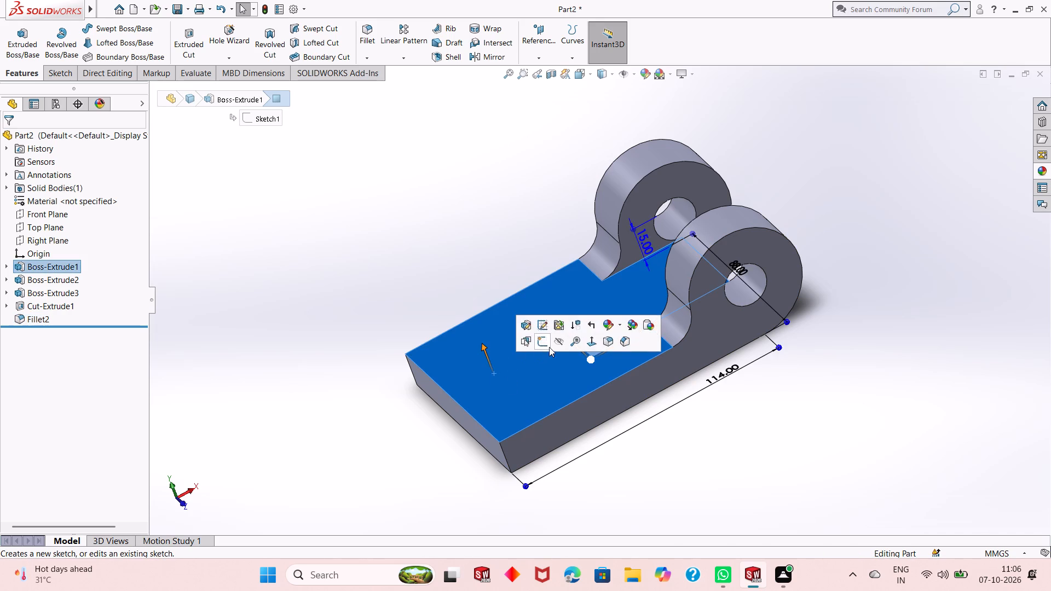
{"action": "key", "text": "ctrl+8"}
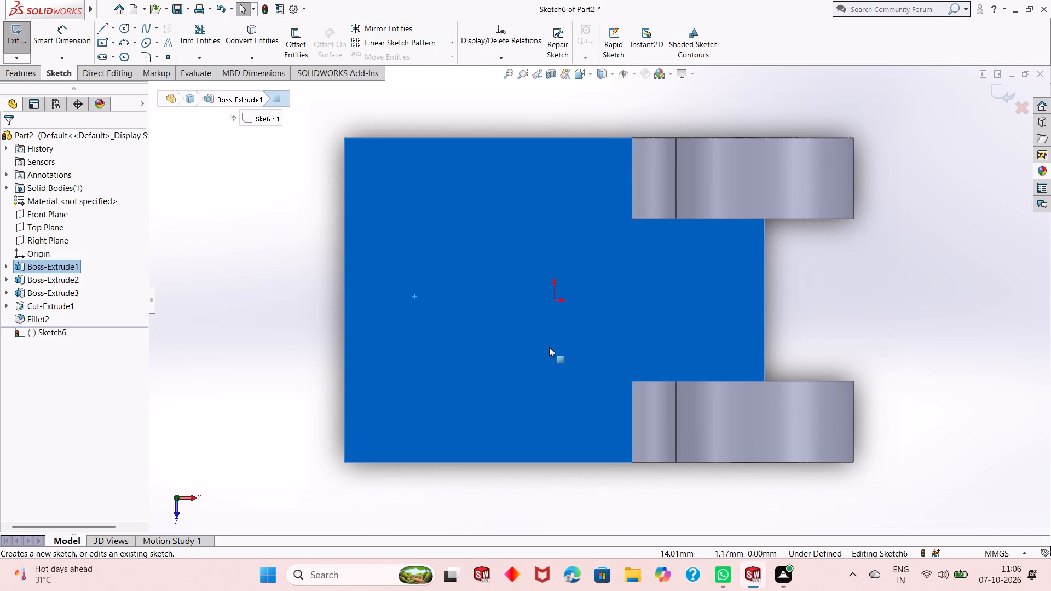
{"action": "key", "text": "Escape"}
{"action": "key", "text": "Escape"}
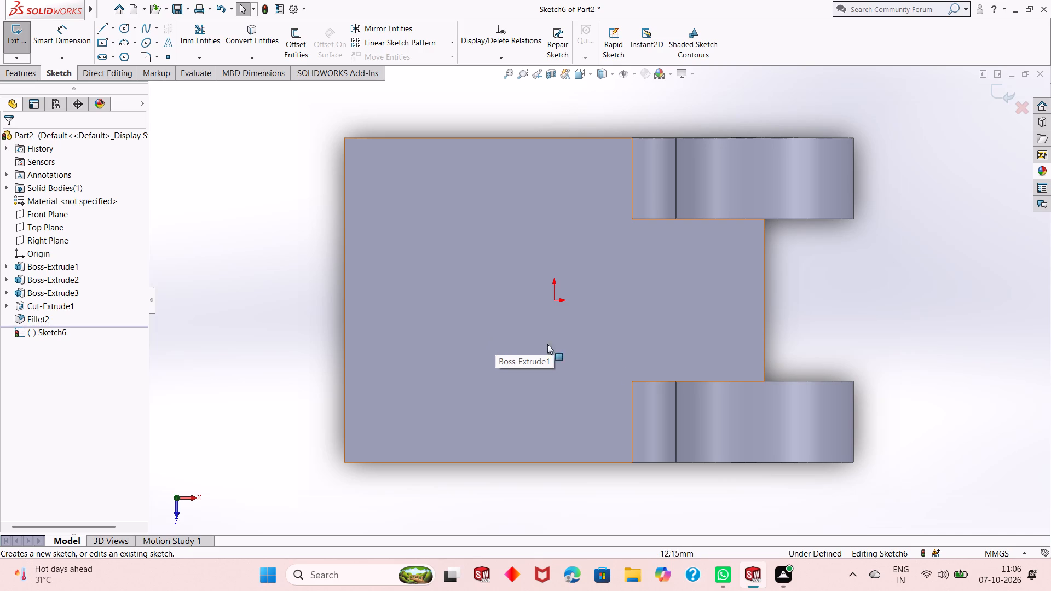
Undo the empty top-face sketch, the boss fillets and the through cut to return to the hole circle's sketch.
{"action": "middle_click_drag", "start_coordinate": [753, 479], "coordinate": [750, 411]}
{"action": "middle_click_drag", "start_coordinate": [750, 411], "coordinate": [753, 380]}
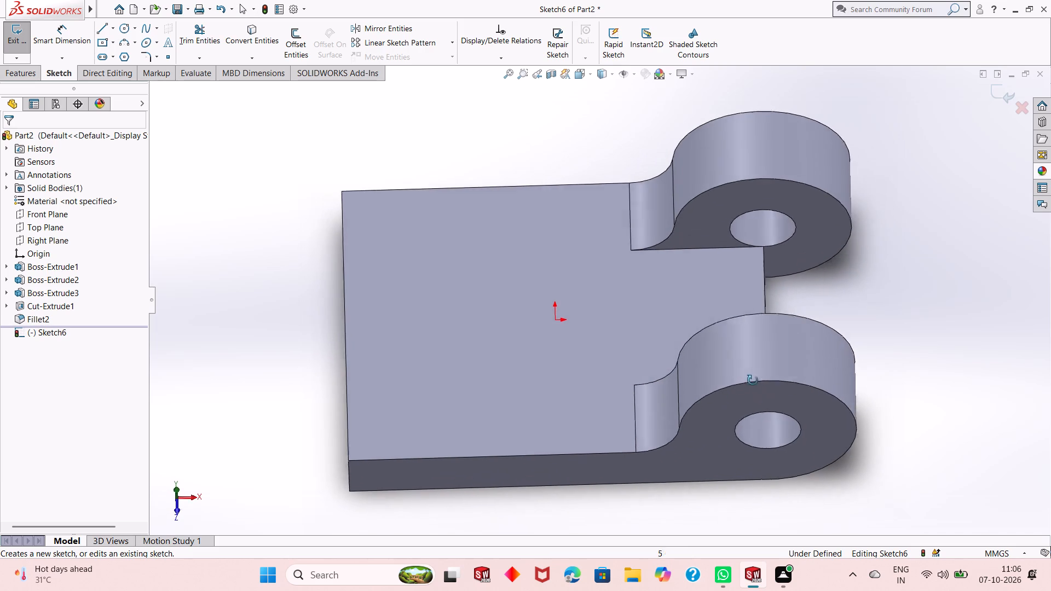
{"action": "middle_click_drag", "start_coordinate": [753, 380], "coordinate": [763, 249]}
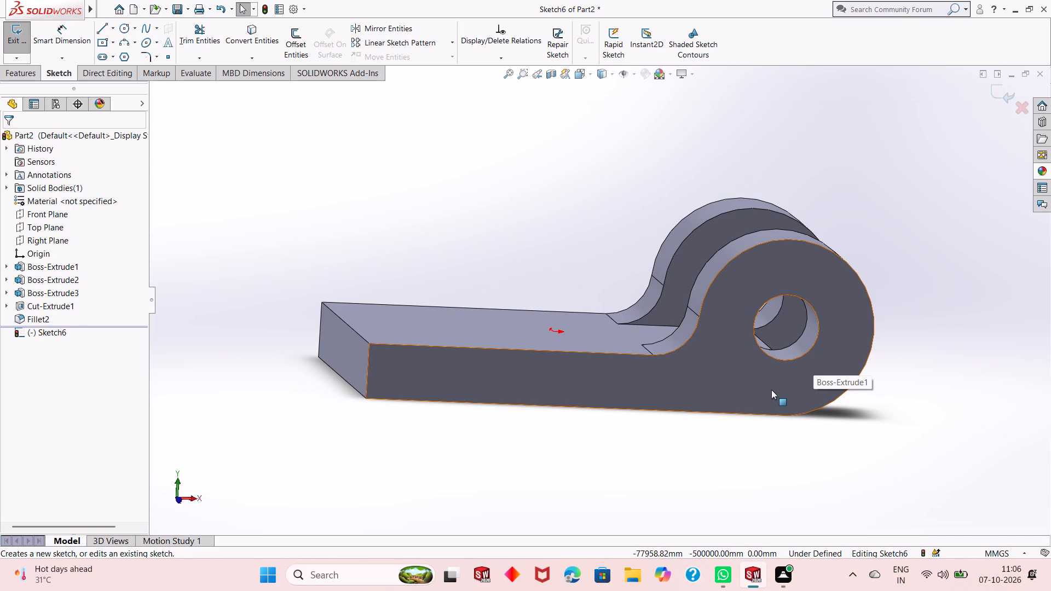
{"action": "scroll", "coordinate": [771, 390], "scroll_direction": "down", "scroll_amount": 2}
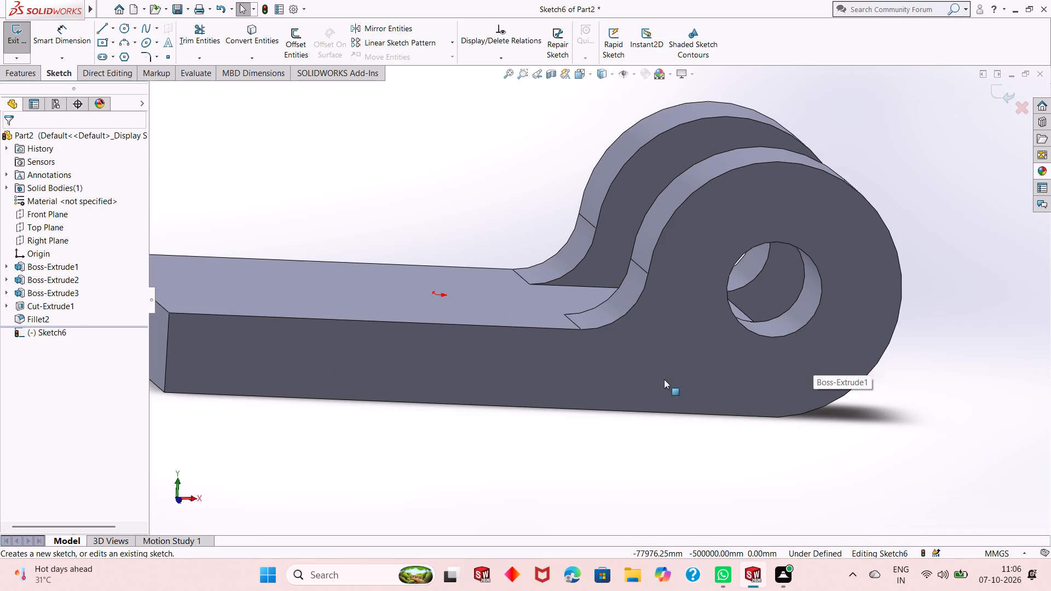
{"action": "scroll", "coordinate": [675, 374], "scroll_direction": "down", "scroll_amount": 1}
{"action": "scroll", "coordinate": [675, 374], "scroll_direction": "up", "scroll_amount": 2}
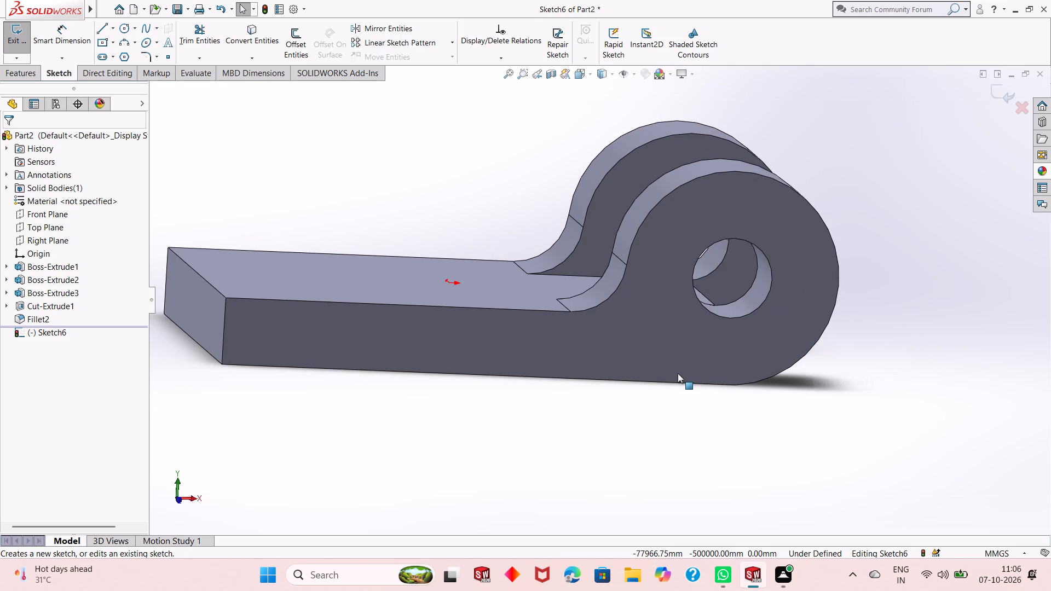
{"action": "key", "text": "ctrl+z"}
{"action": "key", "text": "ctrl+z"}
{"action": "key", "text": "ctrl+z"}
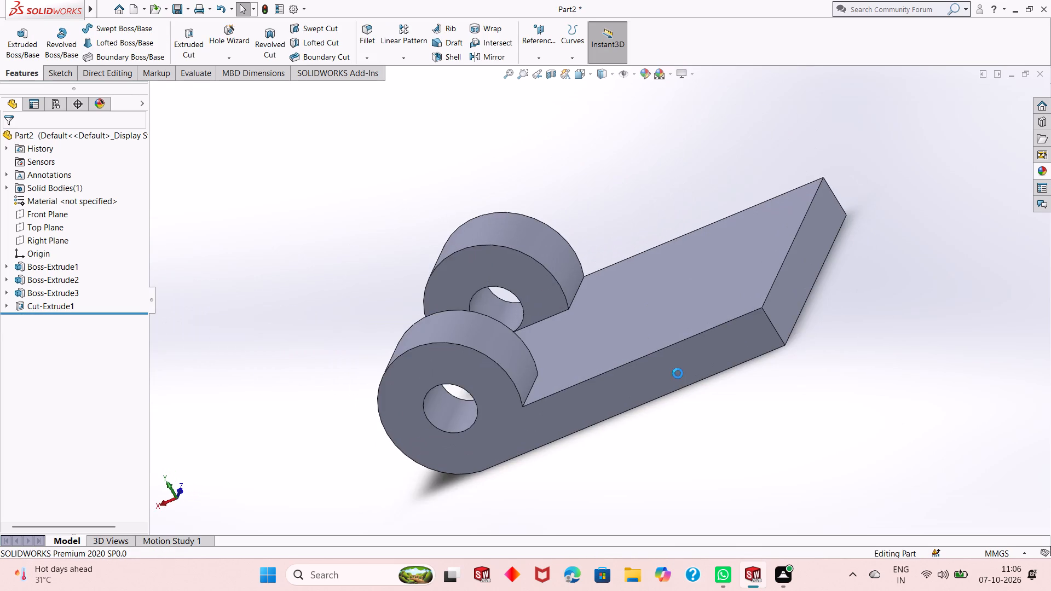
Set the hole circle's diameter to 24 mm and close the sketch.
{"action": "scroll", "coordinate": [452, 321], "scroll_direction": "down", "scroll_amount": 3}
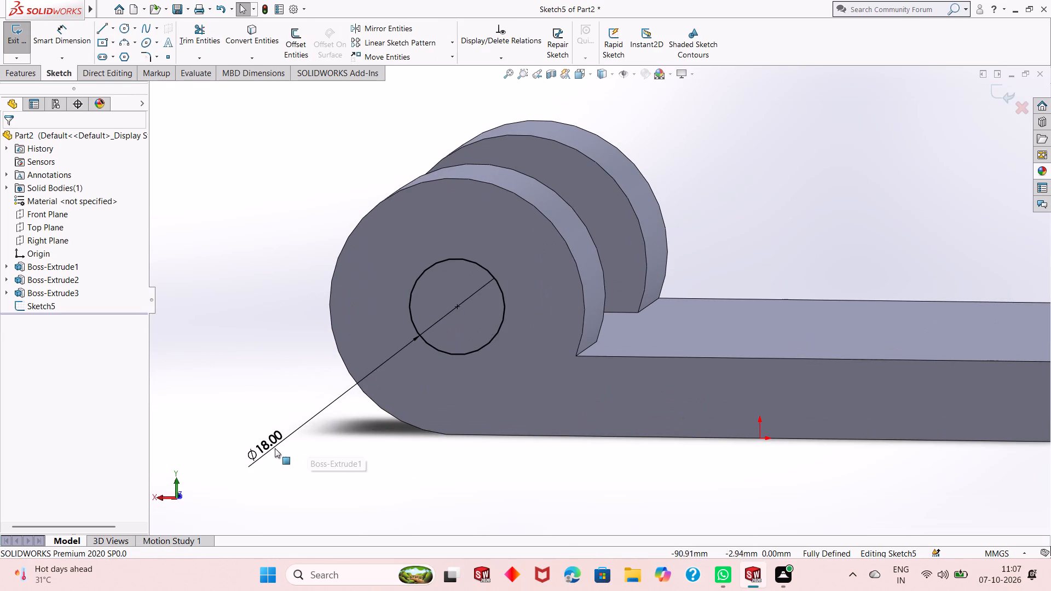
{"action": "double_click", "coordinate": [264, 448]}
{"action": "type", "text": "24"}
{"action": "key", "text": "Return"}
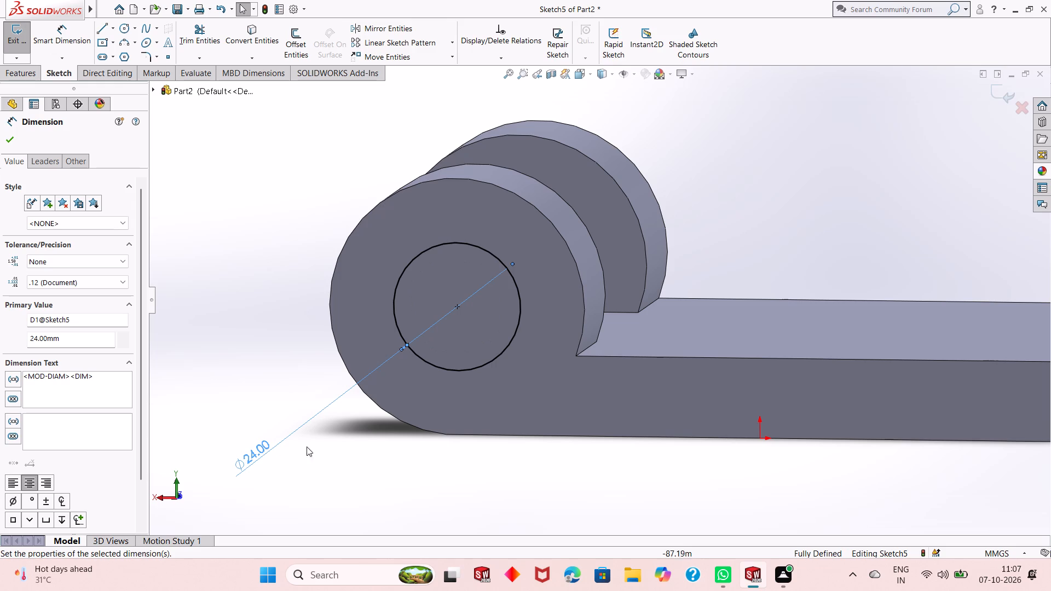
{"action": "scroll", "coordinate": [423, 370], "scroll_direction": "up", "scroll_amount": 1}
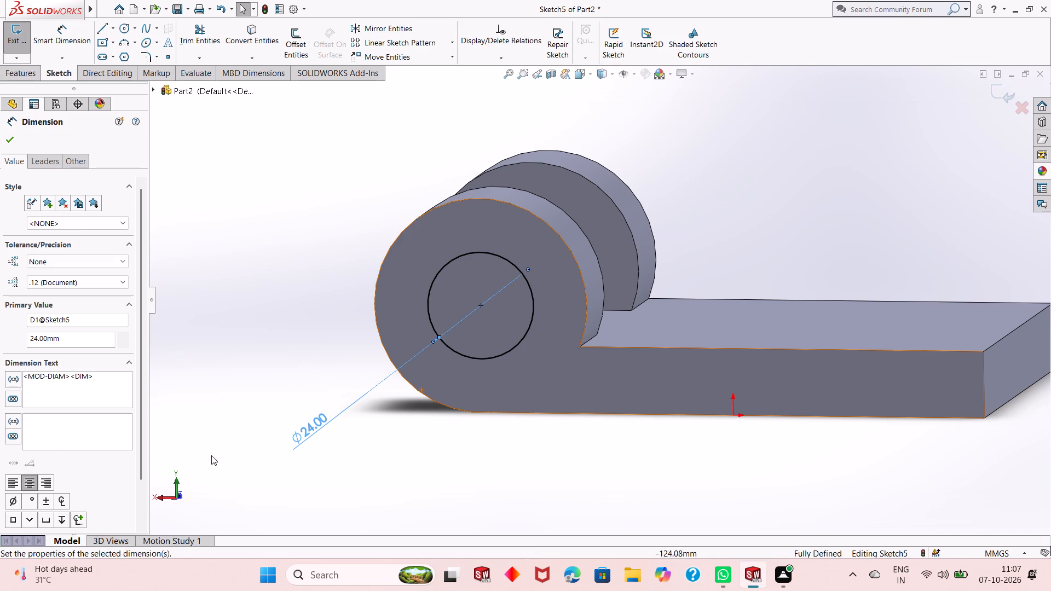
{"action": "left_click", "coordinate": [10, 138]}
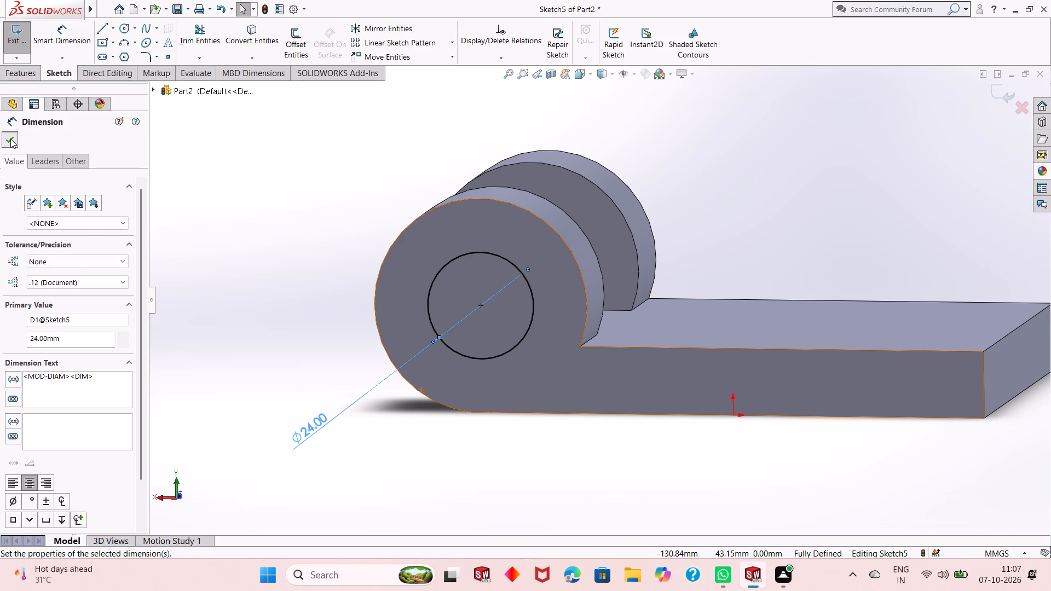
{"action": "left_click", "coordinate": [1000, 96]}
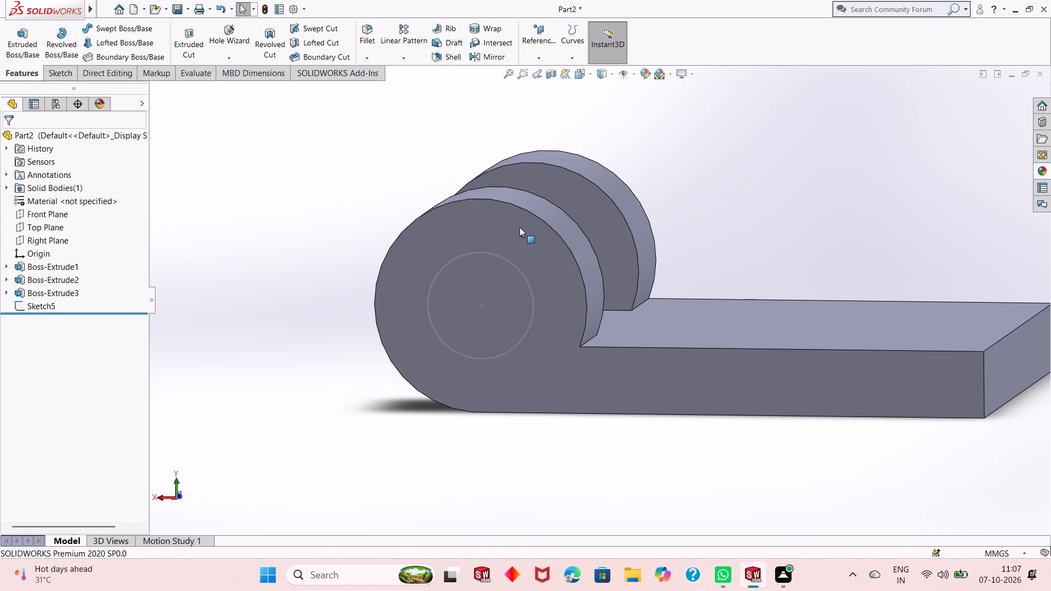
Reopen the circle's sketch and cut-extrude it Through All across both round bosses.
{"action": "key", "text": "ctrl+z"}
{"action": "left_click", "coordinate": [6, 78]}
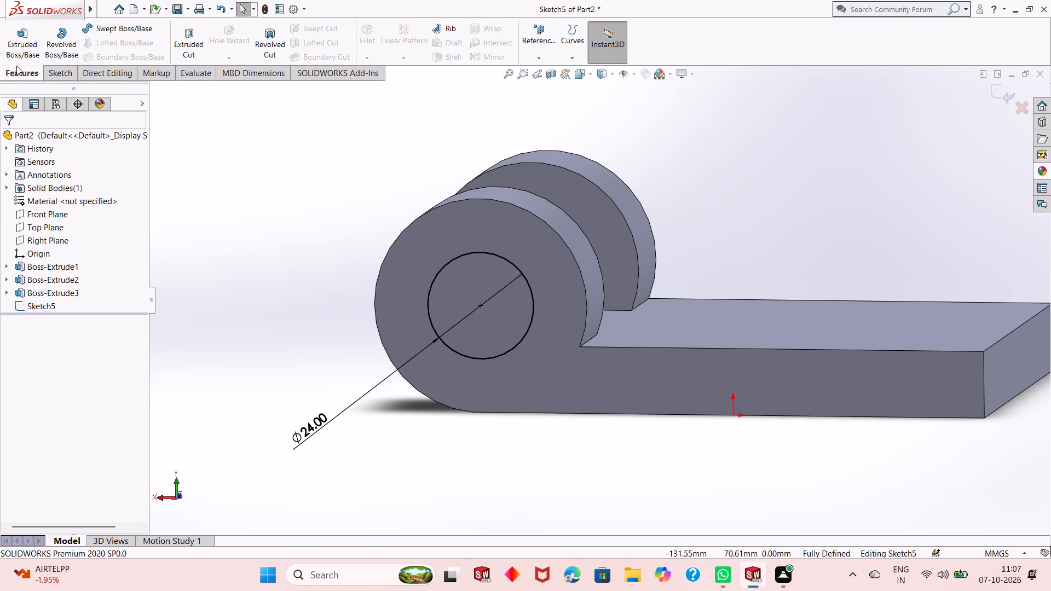
{"action": "left_click", "coordinate": [184, 41]}
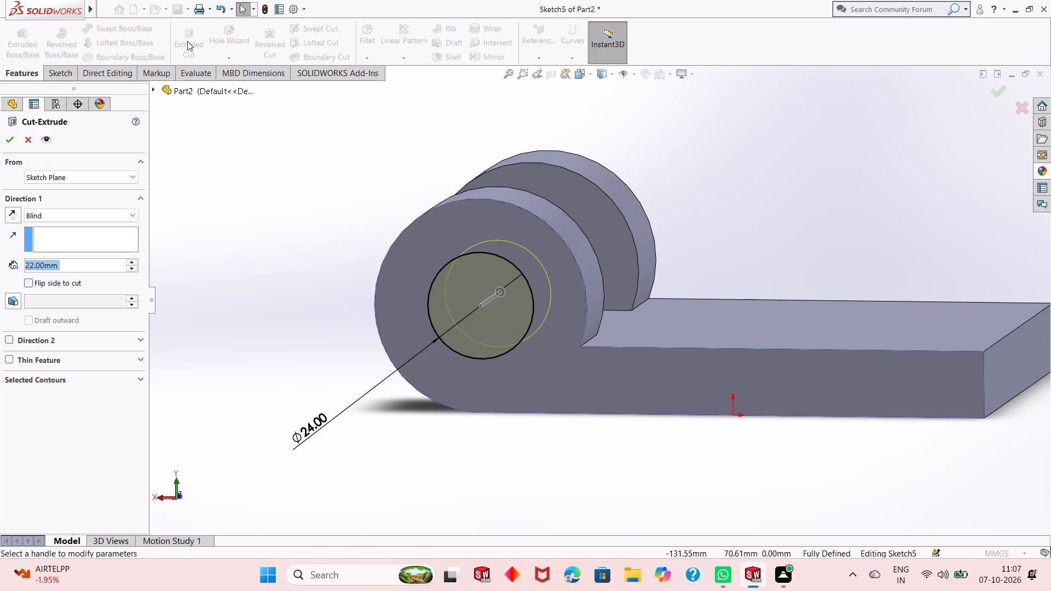
{"action": "left_click", "coordinate": [103, 218]}
{"action": "left_click", "coordinate": [106, 233]}
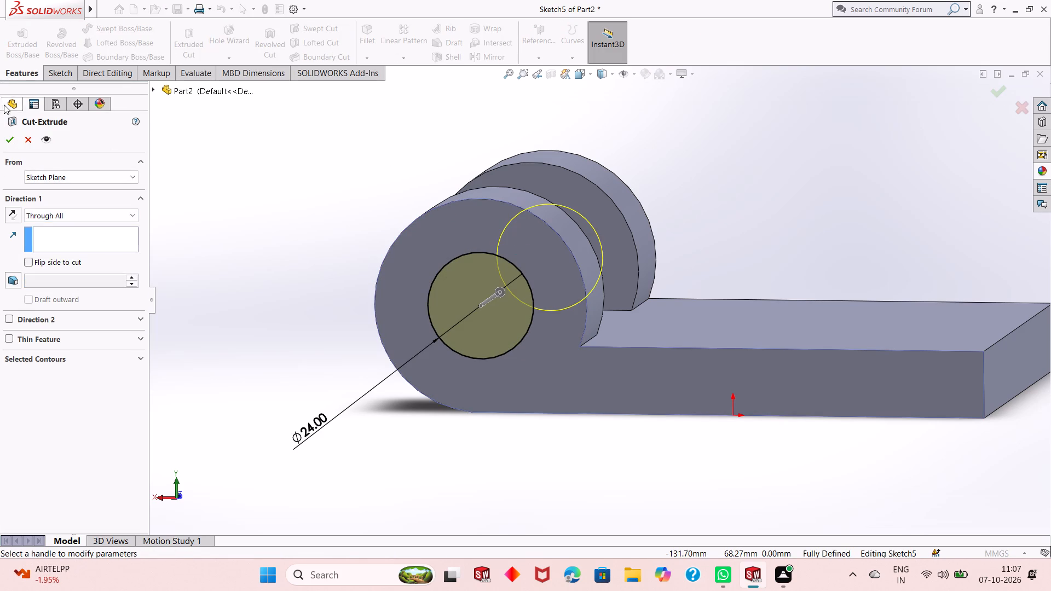
{"action": "left_click", "coordinate": [14, 136]}
{"action": "left_click", "coordinate": [411, 177]}
Examine the through hole and both round bosses from several angles.
{"action": "middle_click_drag", "start_coordinate": [412, 189], "coordinate": [408, 196]}
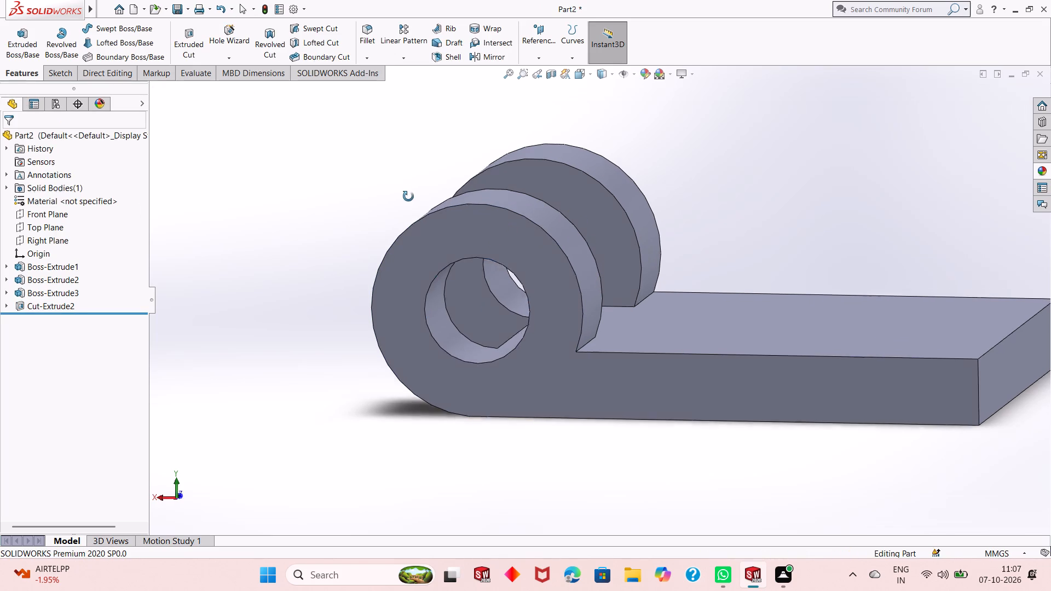
{"action": "middle_click_drag", "start_coordinate": [408, 196], "coordinate": [397, 280]}
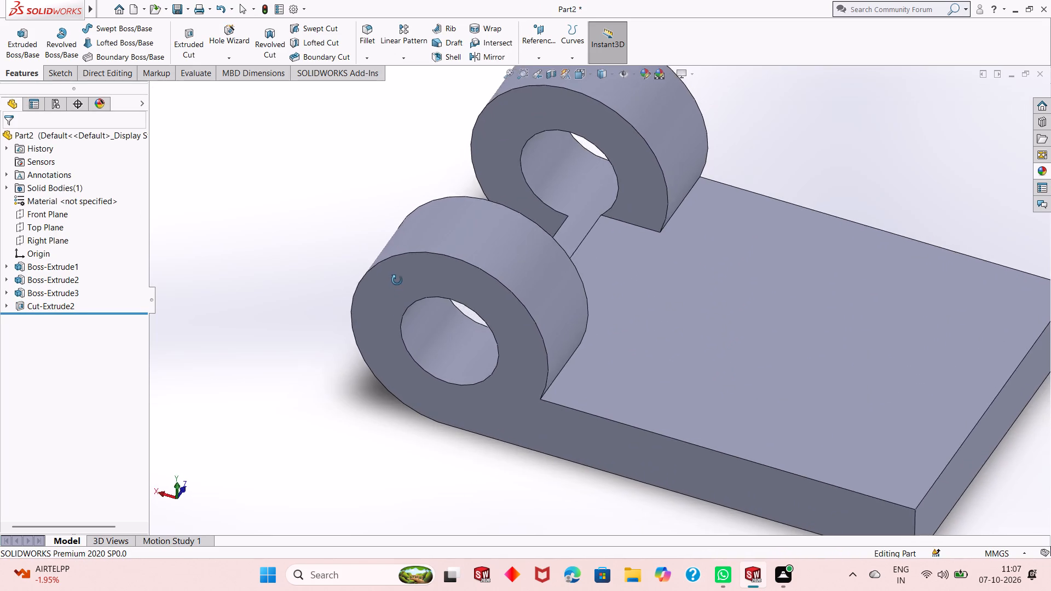
{"action": "middle_click_drag", "start_coordinate": [397, 280], "coordinate": [503, 234]}
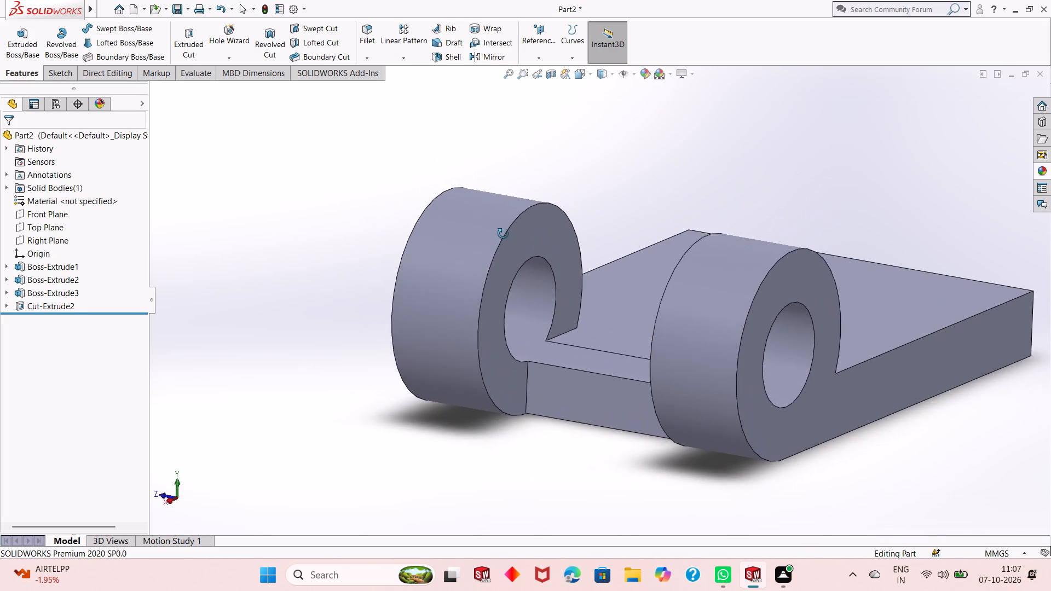
{"action": "middle_click_drag", "start_coordinate": [503, 234], "coordinate": [452, 265]}
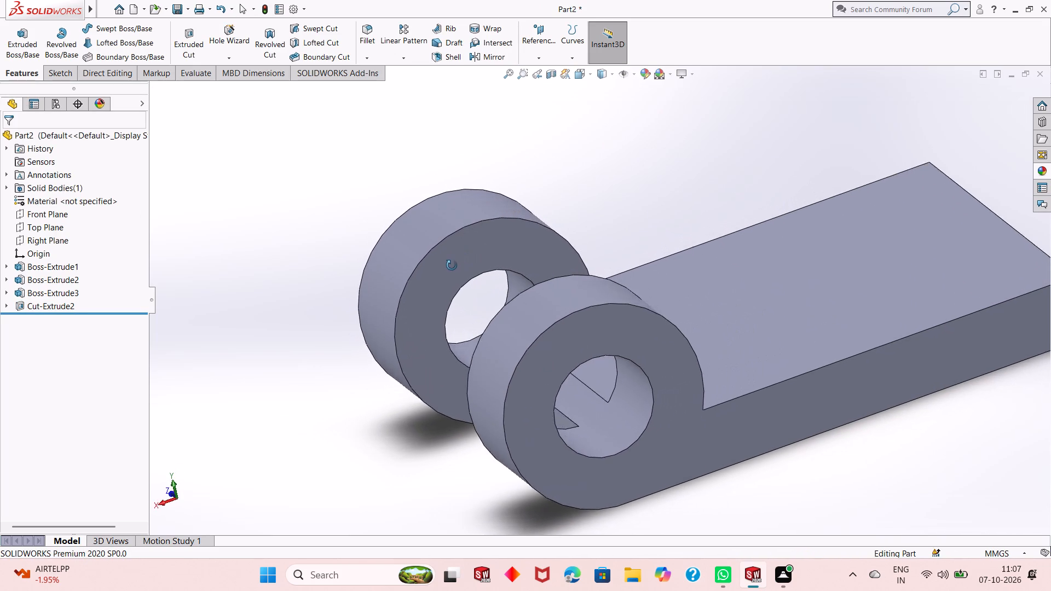
{"action": "middle_click_drag", "start_coordinate": [452, 265], "coordinate": [425, 273]}
{"action": "scroll", "coordinate": [489, 332], "scroll_direction": "up", "scroll_amount": 2}
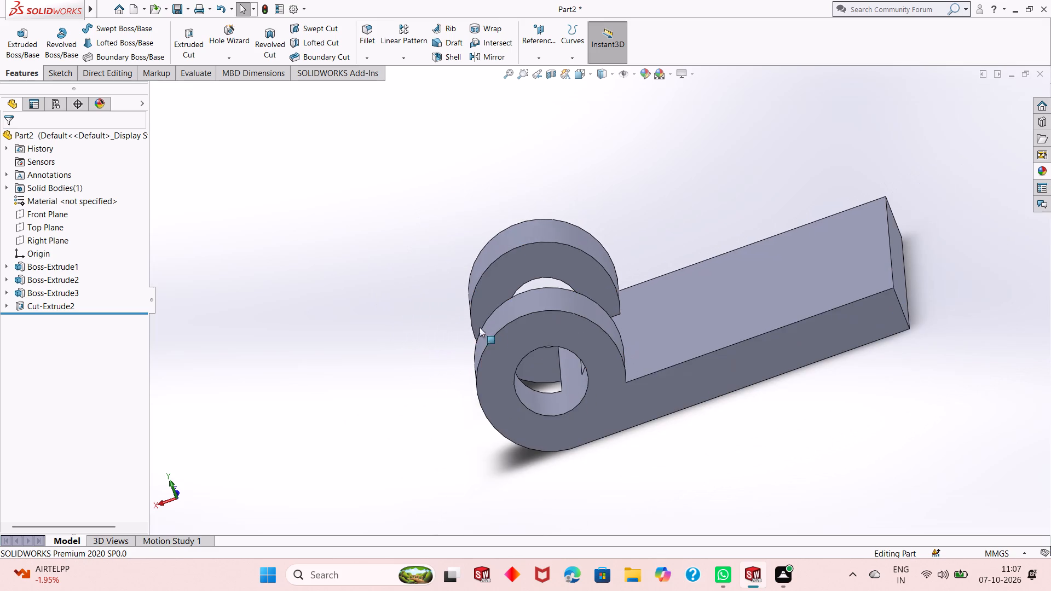
Fillet the two edges where the round bosses meet the plate's top face with a 9 mm radius.
{"action": "middle_click_drag", "start_coordinate": [431, 342], "coordinate": [431, 316]}
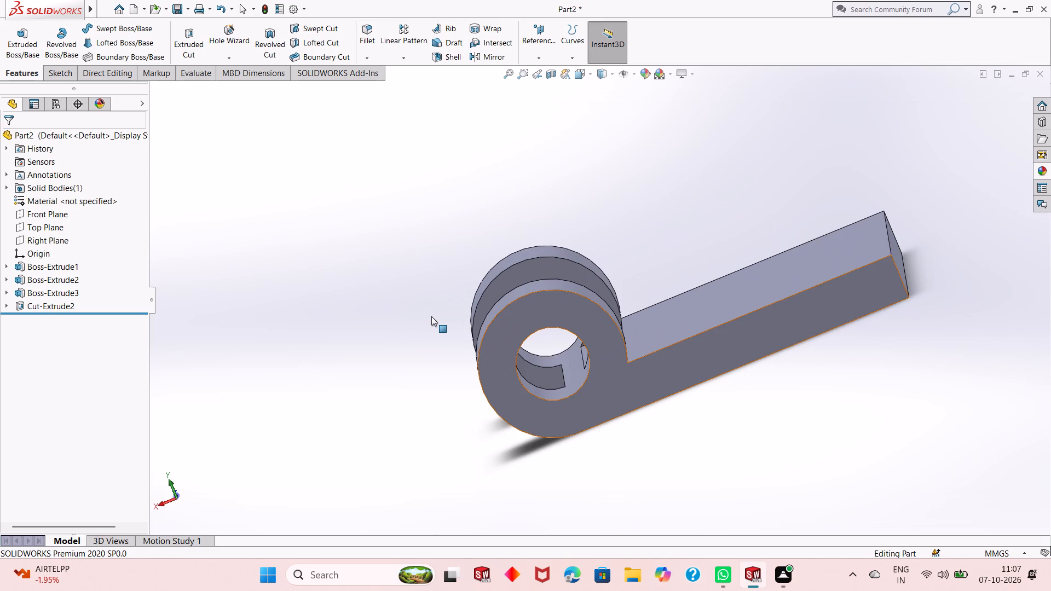
{"action": "middle_click_drag", "start_coordinate": [407, 352], "coordinate": [434, 308]}
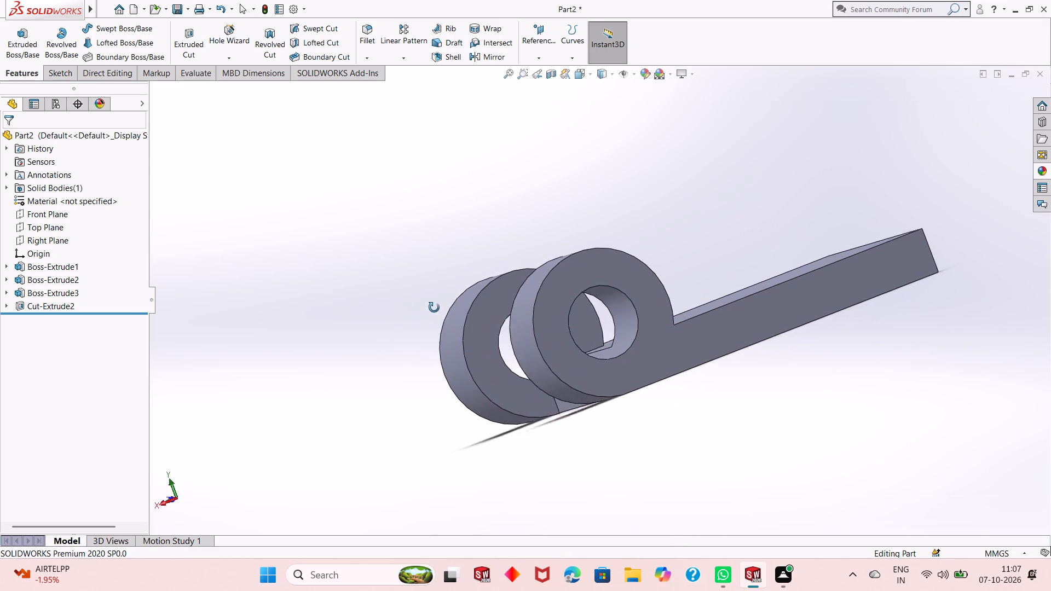
{"action": "middle_click_drag", "start_coordinate": [434, 308], "coordinate": [387, 350]}
{"action": "left_click", "coordinate": [365, 38]}
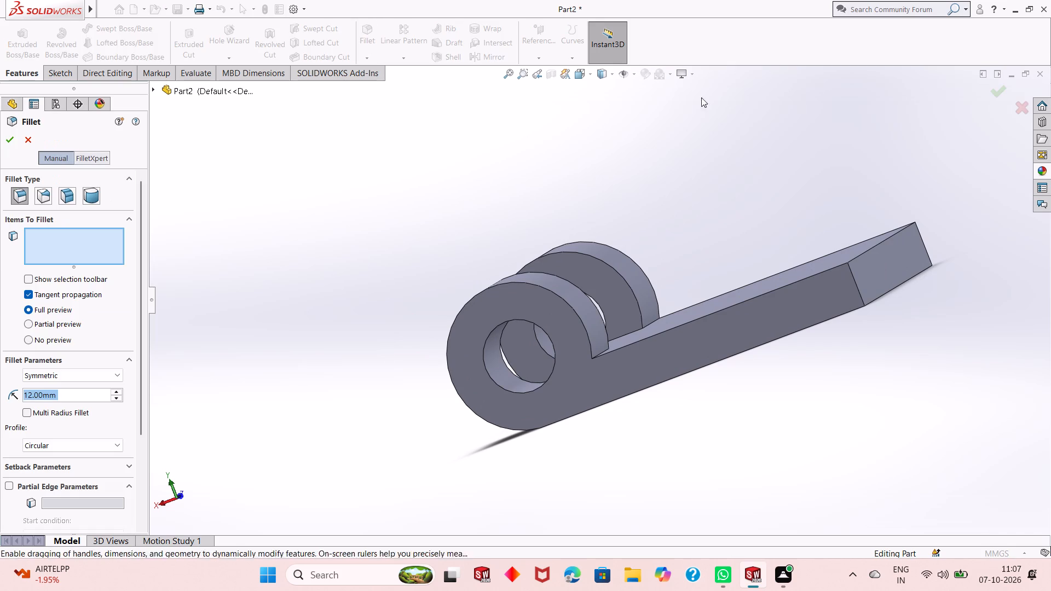
{"action": "scroll", "coordinate": [745, 265], "scroll_direction": "down", "scroll_amount": 2}
{"action": "middle_click_drag", "start_coordinate": [578, 282], "coordinate": [590, 306]}
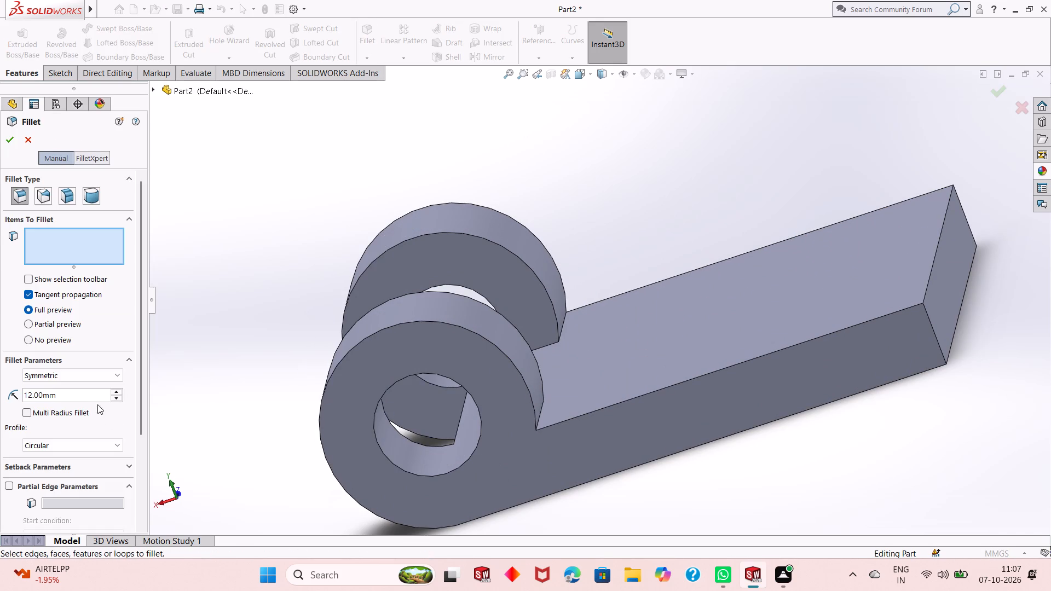
{"action": "double_click", "coordinate": [73, 398]}
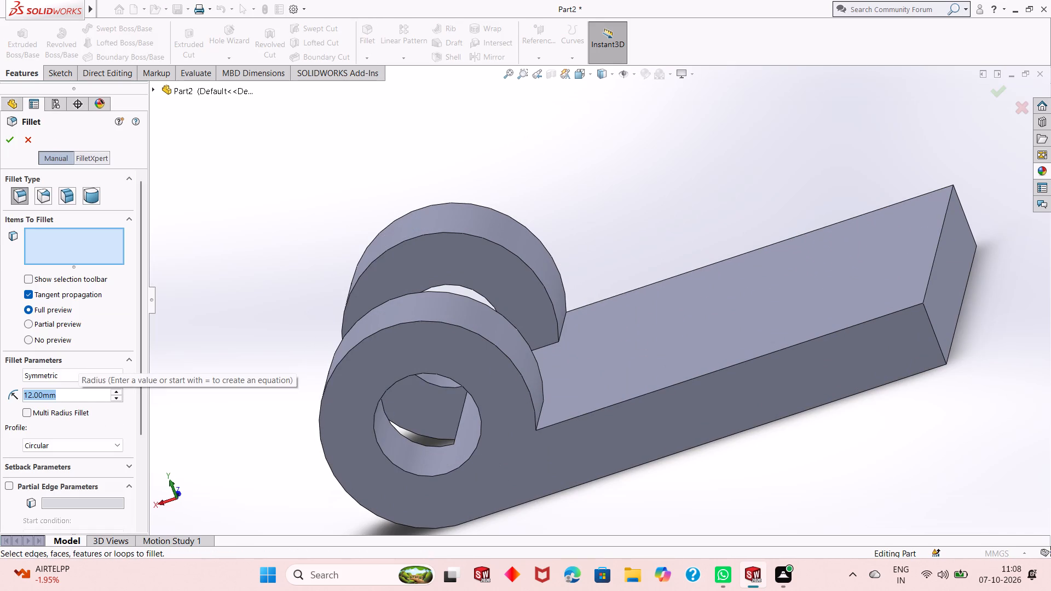
{"action": "key", "text": "9"}
{"action": "key", "text": "Return"}
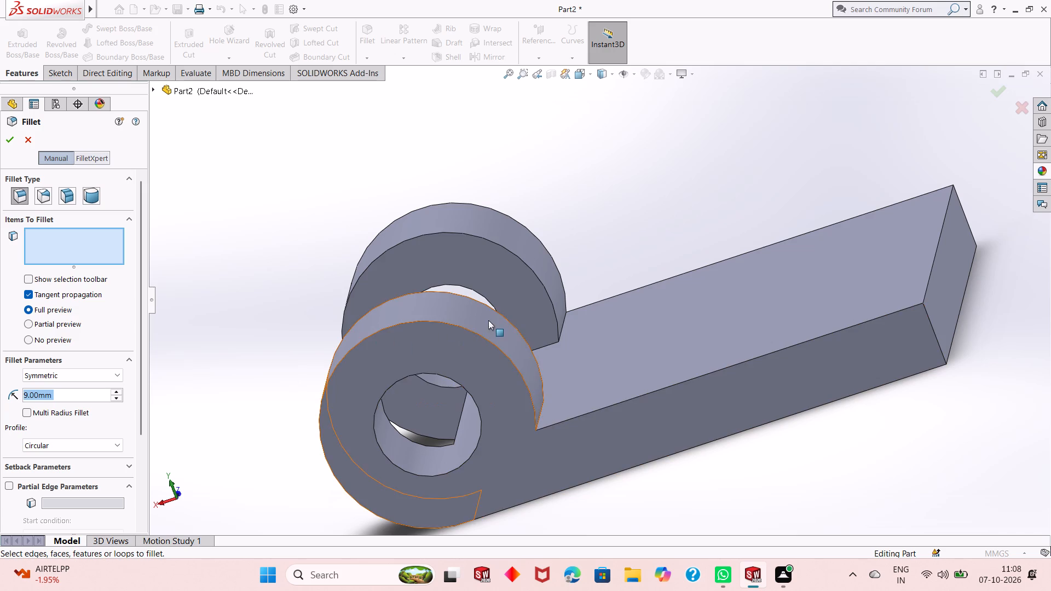
{"action": "left_click", "coordinate": [561, 331]}
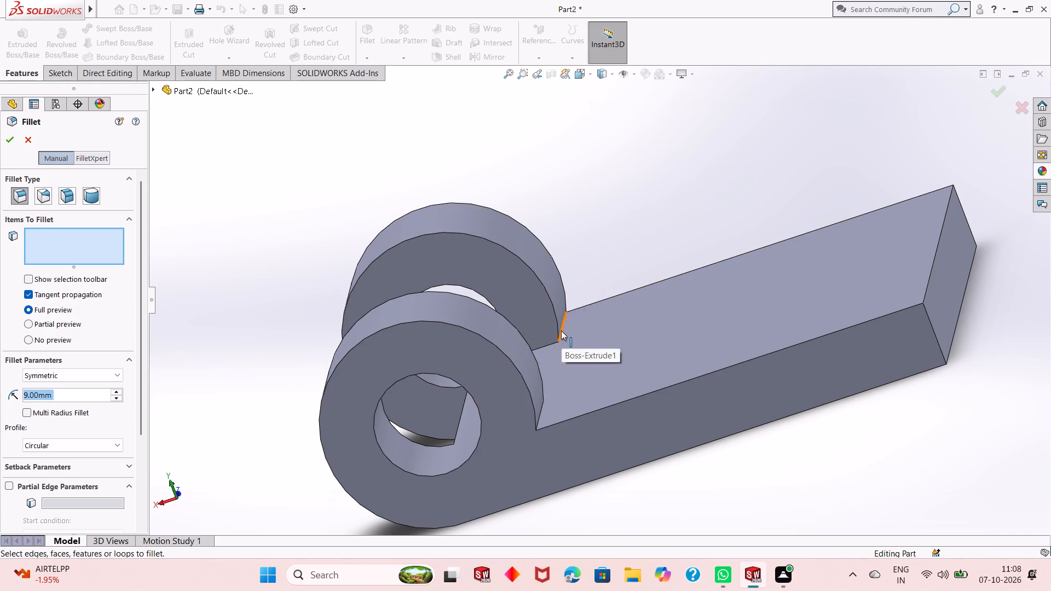
{"action": "left_click", "coordinate": [543, 409]}
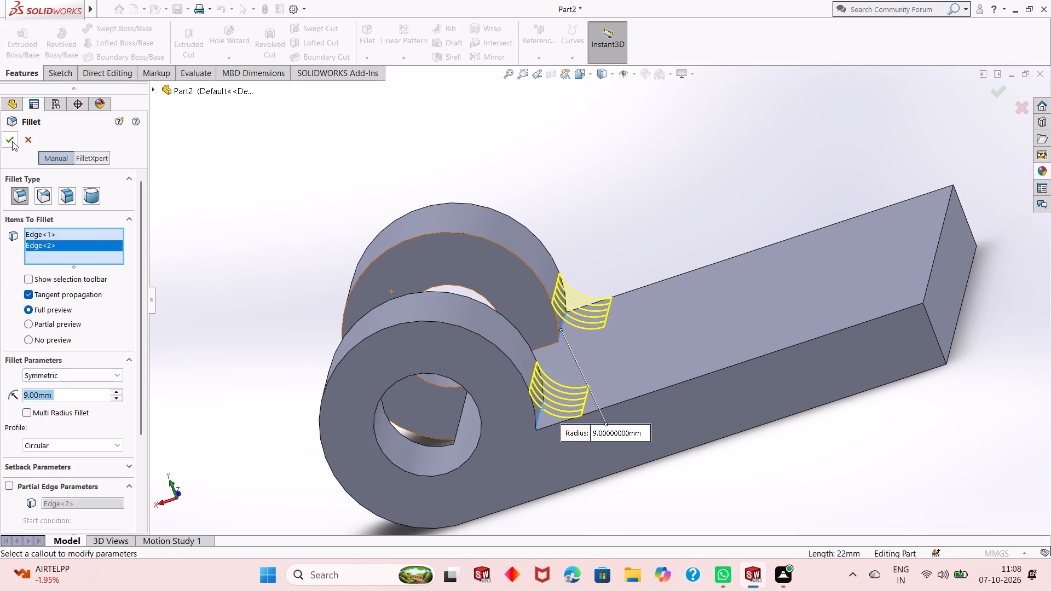
{"action": "left_click", "coordinate": [13, 141]}
On the plate's top face, sketch a circle about 19 mm in diameter near the end opposite the bosses, level with the origin.
{"action": "scroll", "coordinate": [301, 276], "scroll_direction": "up", "scroll_amount": 2}
{"action": "middle_click_drag", "start_coordinate": [358, 318], "coordinate": [386, 286]}
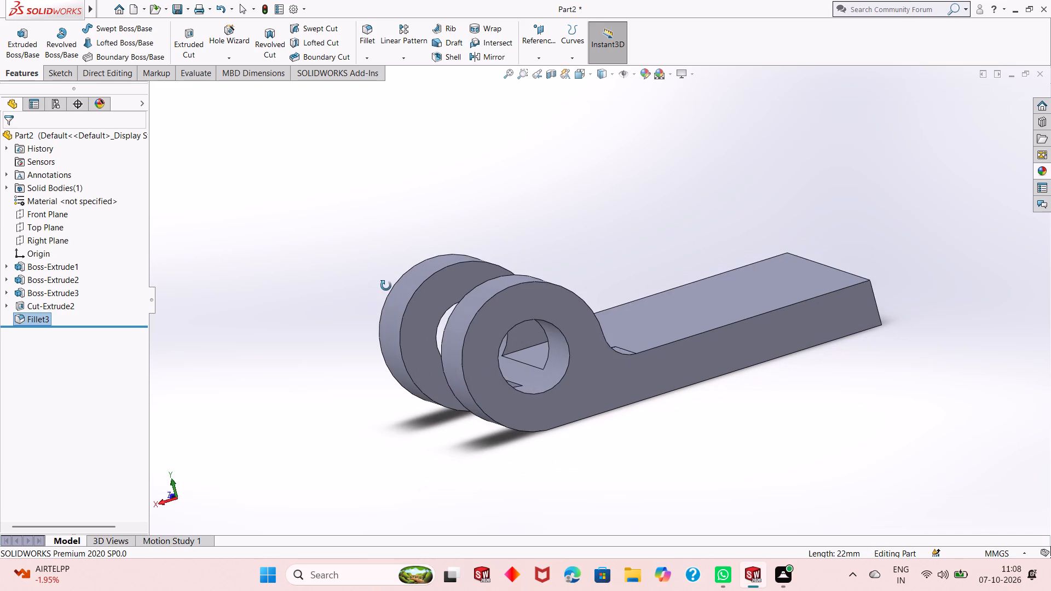
{"action": "middle_click_drag", "start_coordinate": [386, 286], "coordinate": [386, 285]}
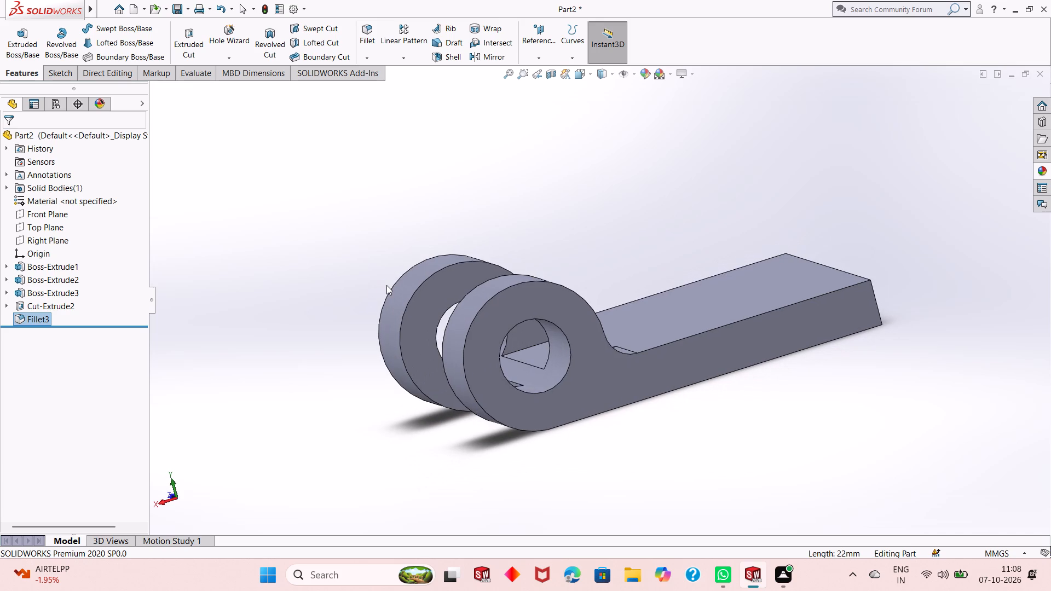
{"action": "scroll", "coordinate": [506, 347], "scroll_direction": "up", "scroll_amount": 1}
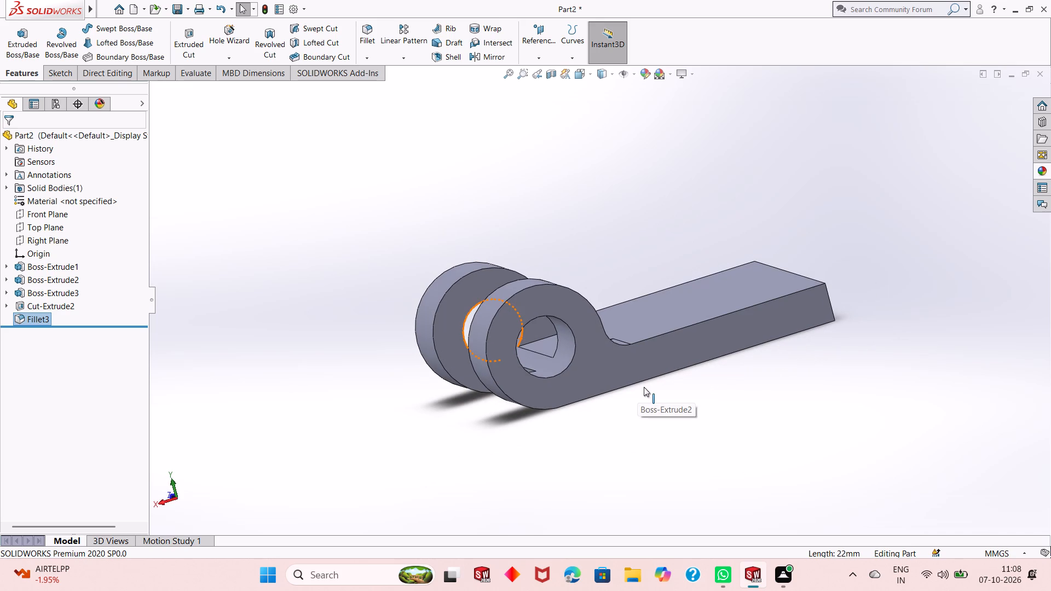
{"action": "middle_click_drag", "start_coordinate": [653, 398], "coordinate": [651, 374]}
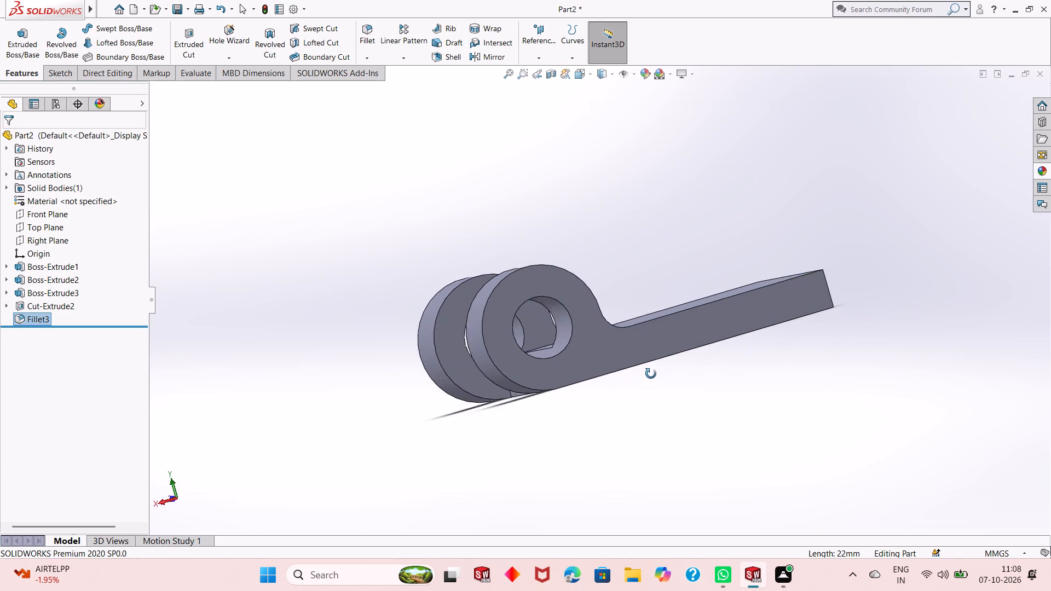
{"action": "middle_click_drag", "start_coordinate": [651, 374], "coordinate": [415, 517]}
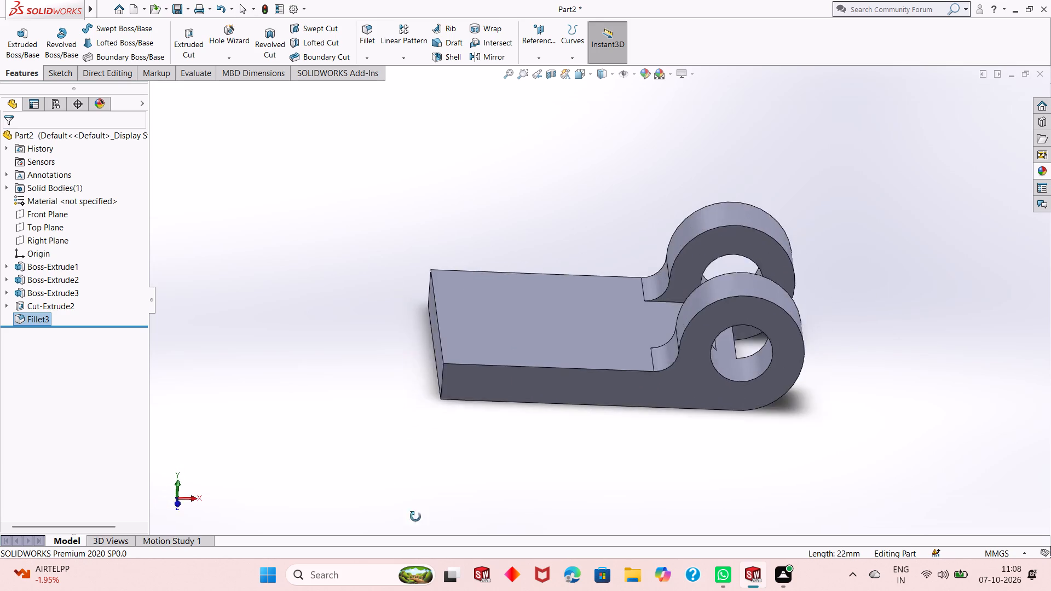
{"action": "middle_click_drag", "start_coordinate": [415, 517], "coordinate": [436, 520]}
{"action": "left_click", "coordinate": [521, 310]}
{"action": "left_click", "coordinate": [569, 284]}
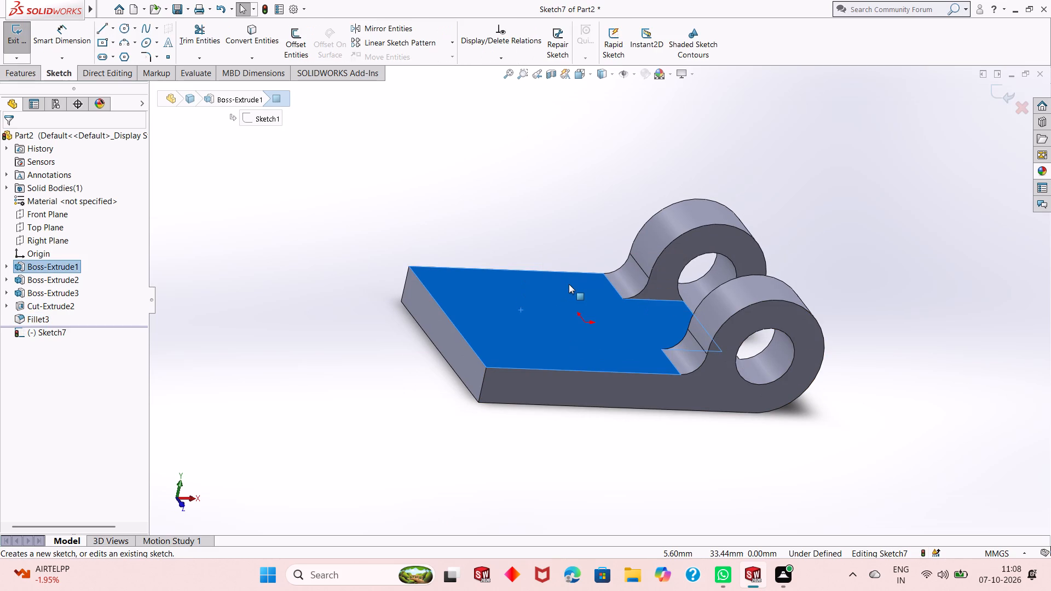
{"action": "key", "text": "ctrl+8"}
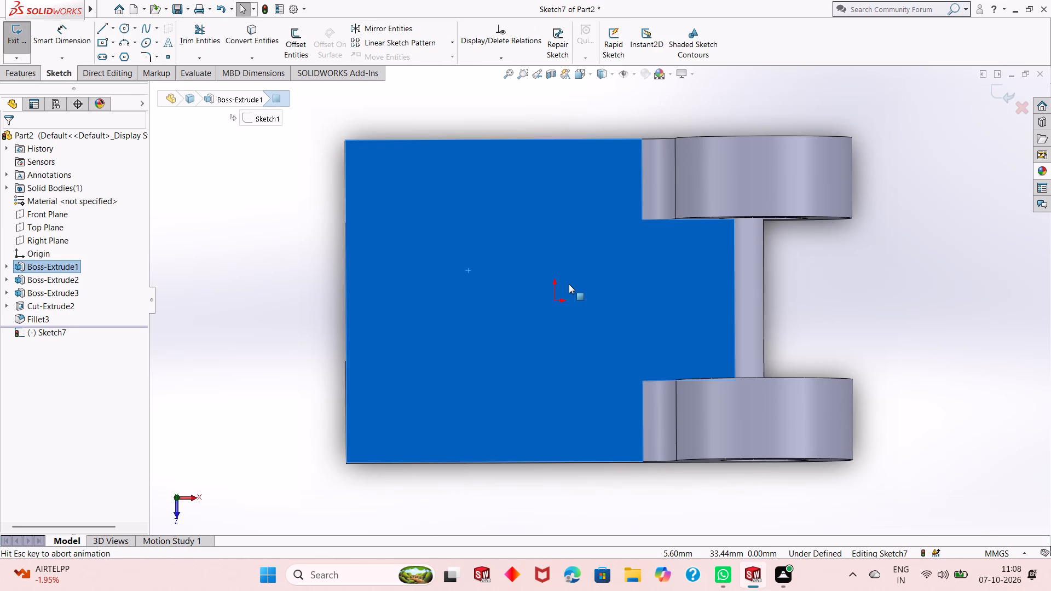
{"action": "key", "text": "Escape"}
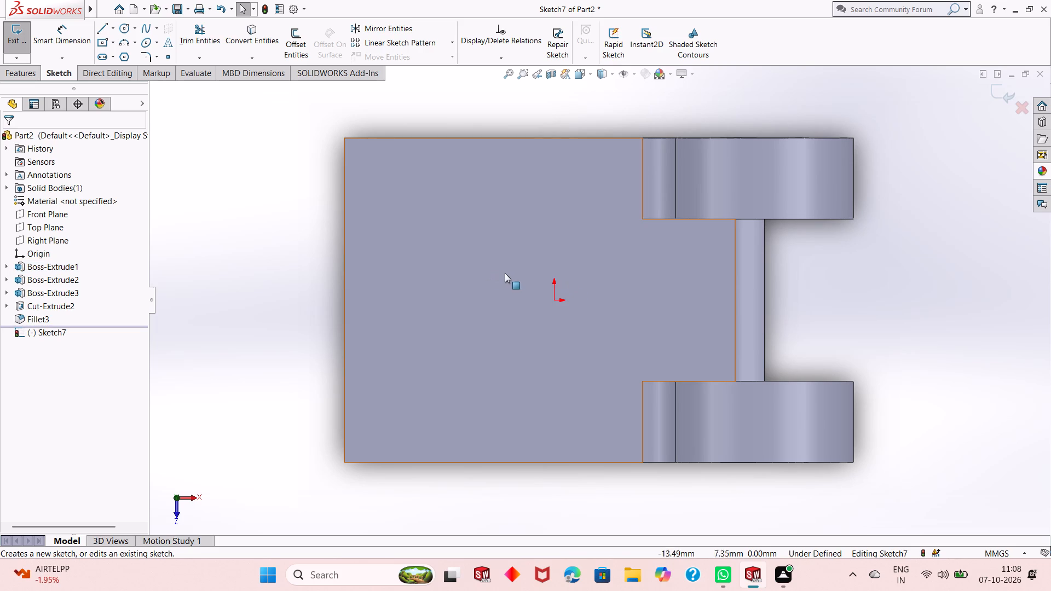
{"action": "scroll", "coordinate": [579, 348], "scroll_direction": "up", "scroll_amount": 2}
{"action": "scroll", "coordinate": [579, 348], "scroll_direction": "down", "scroll_amount": 1}
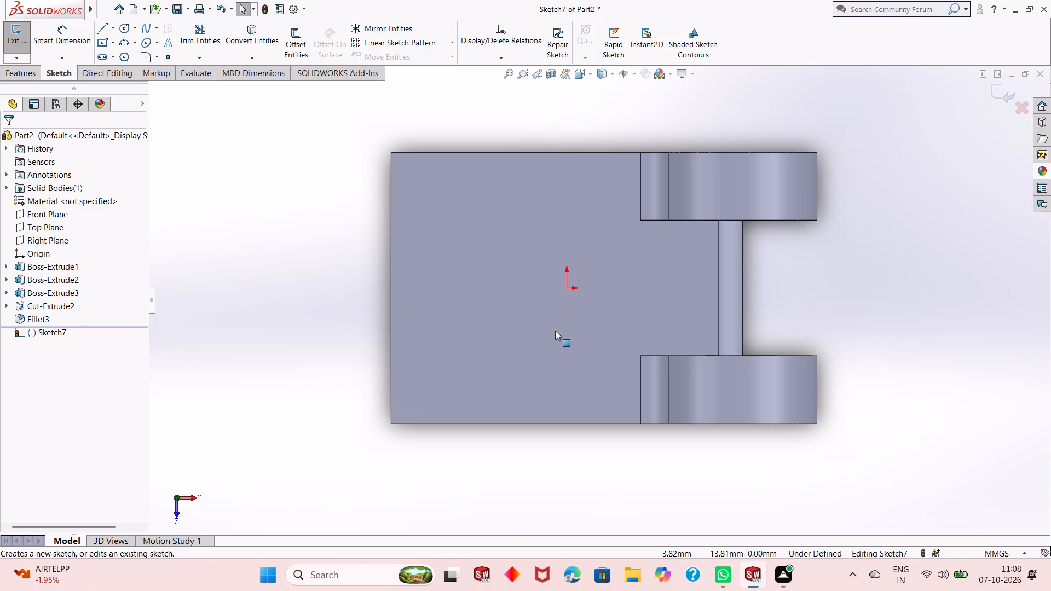
{"action": "left_click", "coordinate": [119, 32]}
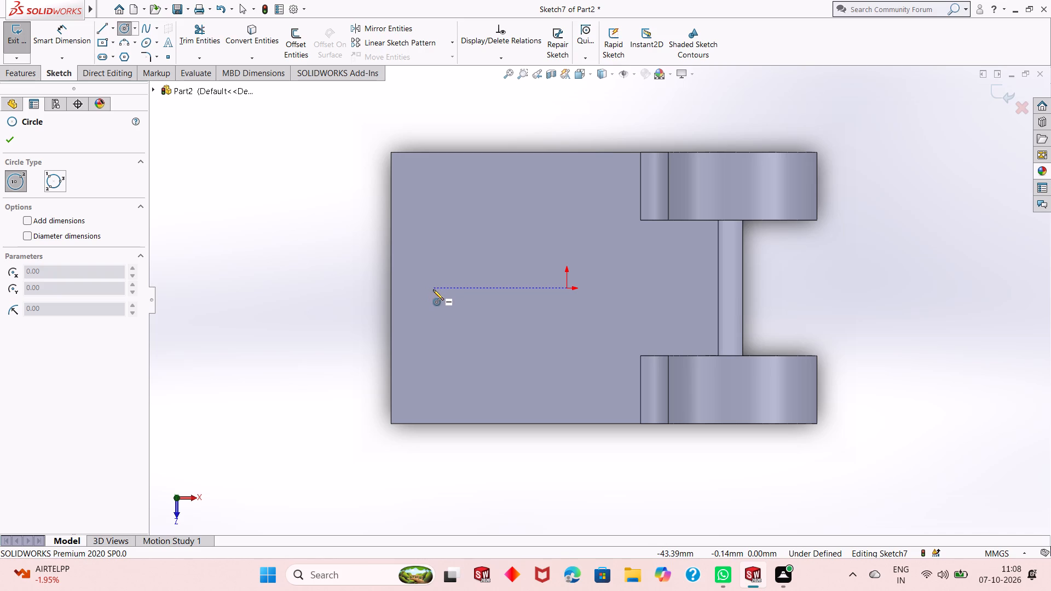
{"action": "left_click", "coordinate": [437, 287]}
{"action": "left_click", "coordinate": [446, 260]}
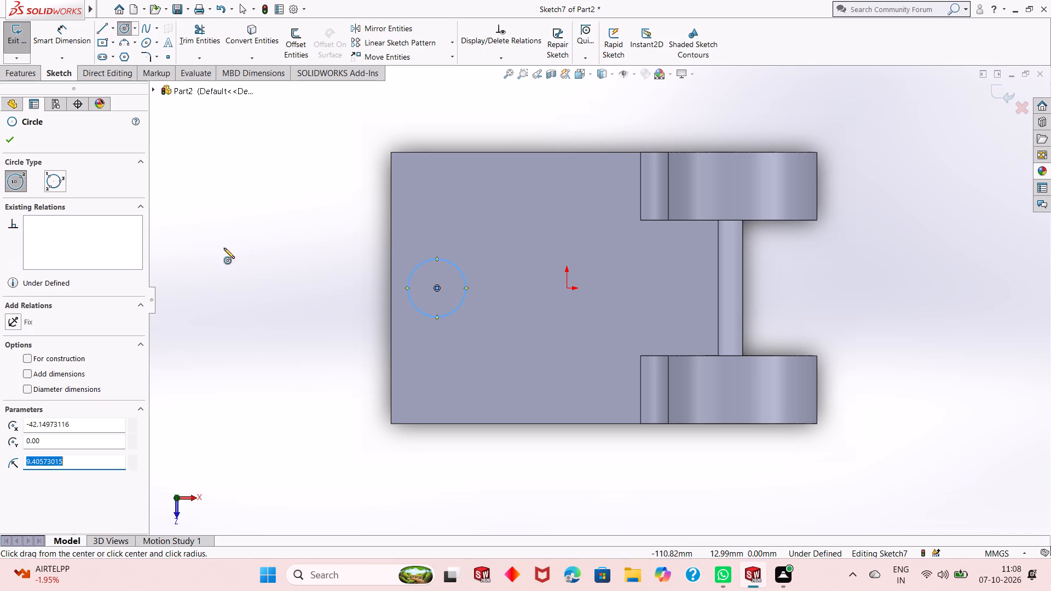
{"action": "right_click", "coordinate": [224, 248]}
{"action": "left_click", "coordinate": [255, 256]}
Dimension the circle's diameter as 20 mm.
{"action": "left_click", "coordinate": [61, 34]}
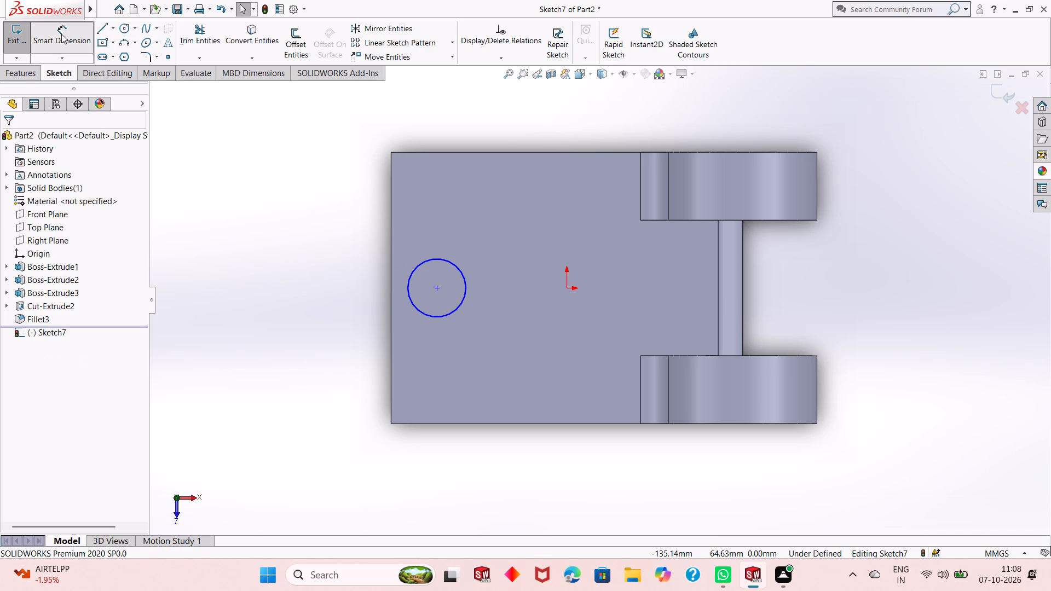
{"action": "left_click", "coordinate": [412, 300]}
{"action": "left_click", "coordinate": [305, 372]}
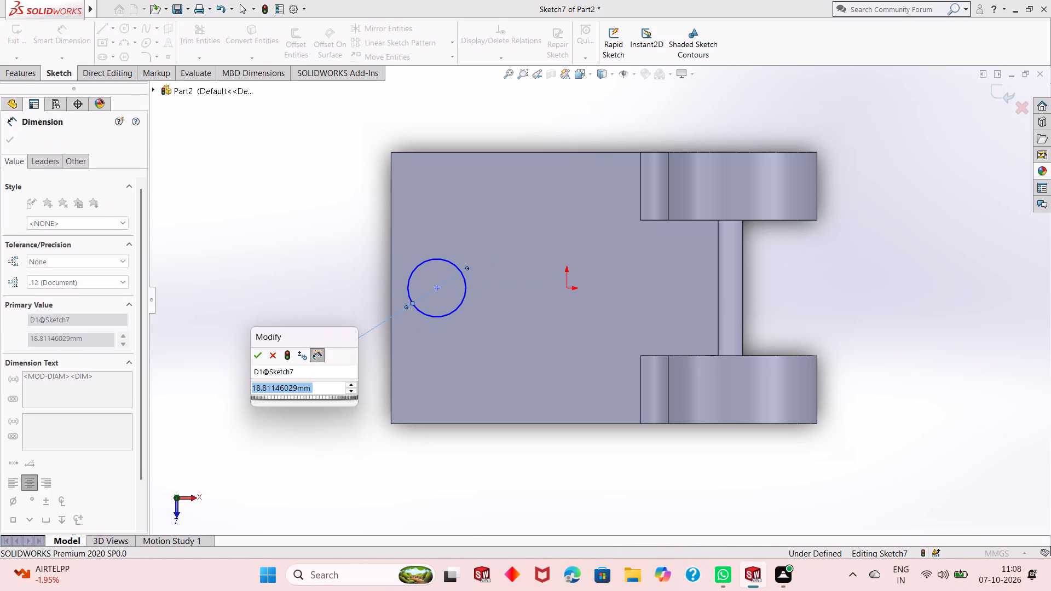
{"action": "type", "text": "20"}
{"action": "key", "text": "Return"}
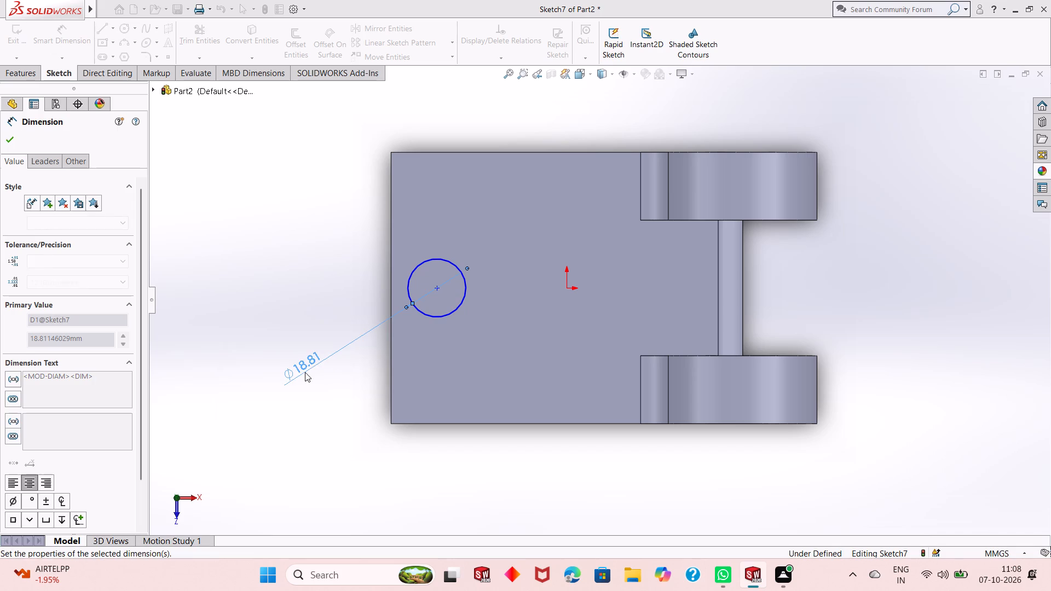
Dimension the circle's centre 17 mm from the plate's end edge opposite the bosses and 44 mm from its long side edge.
{"action": "left_click", "coordinate": [436, 290]}
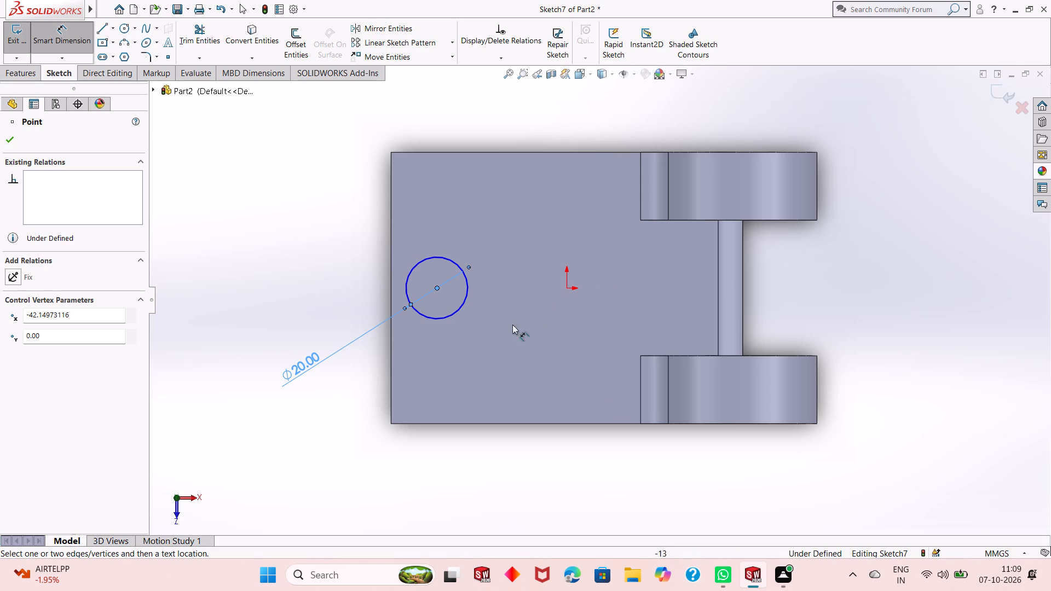
{"action": "left_click", "coordinate": [391, 301]}
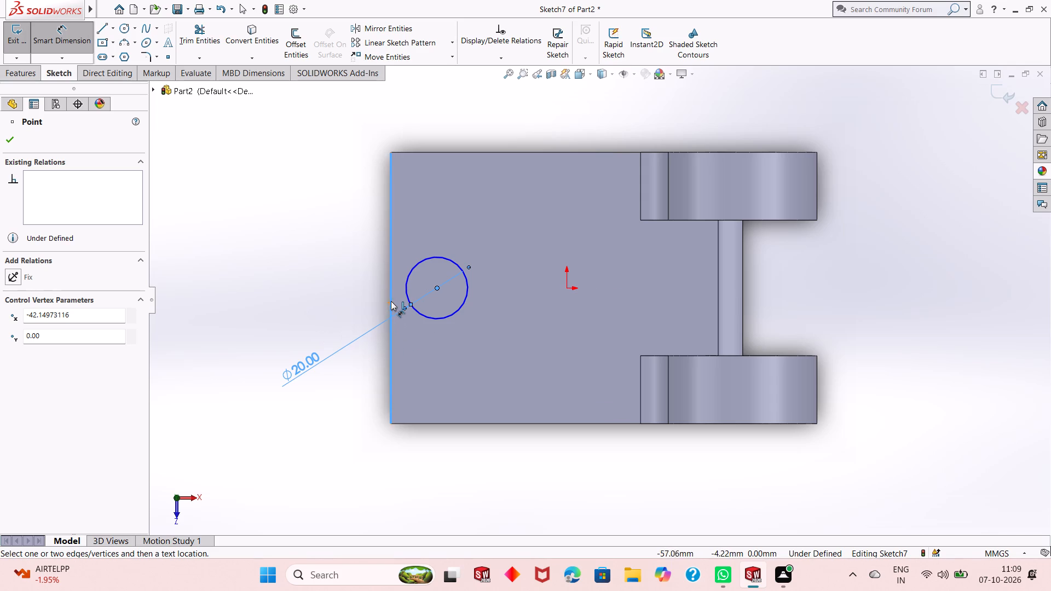
{"action": "left_click", "coordinate": [428, 118]}
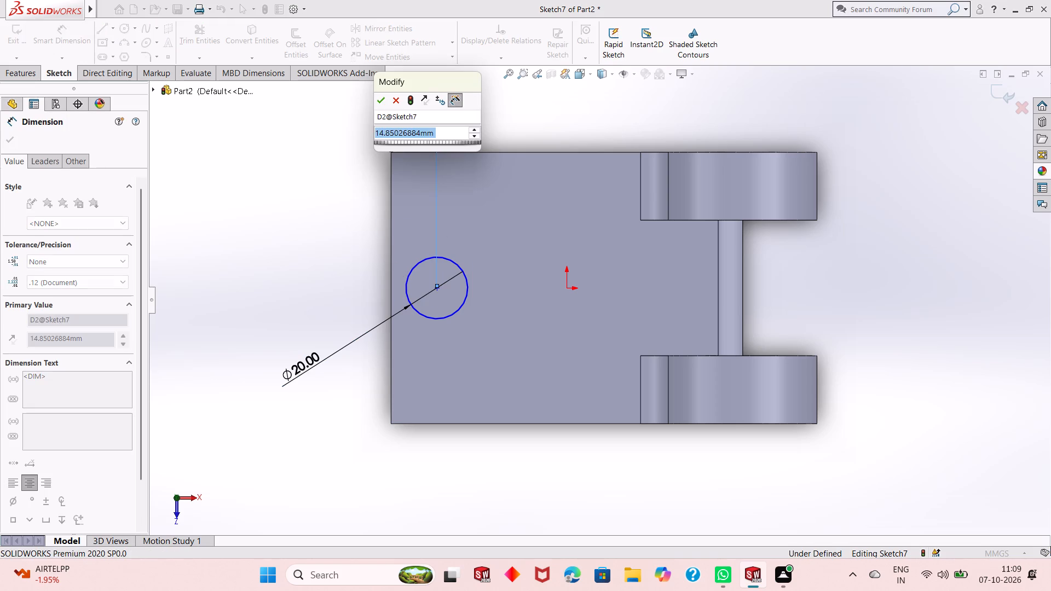
{"action": "type", "text": "17"}
{"action": "key", "text": "Return"}
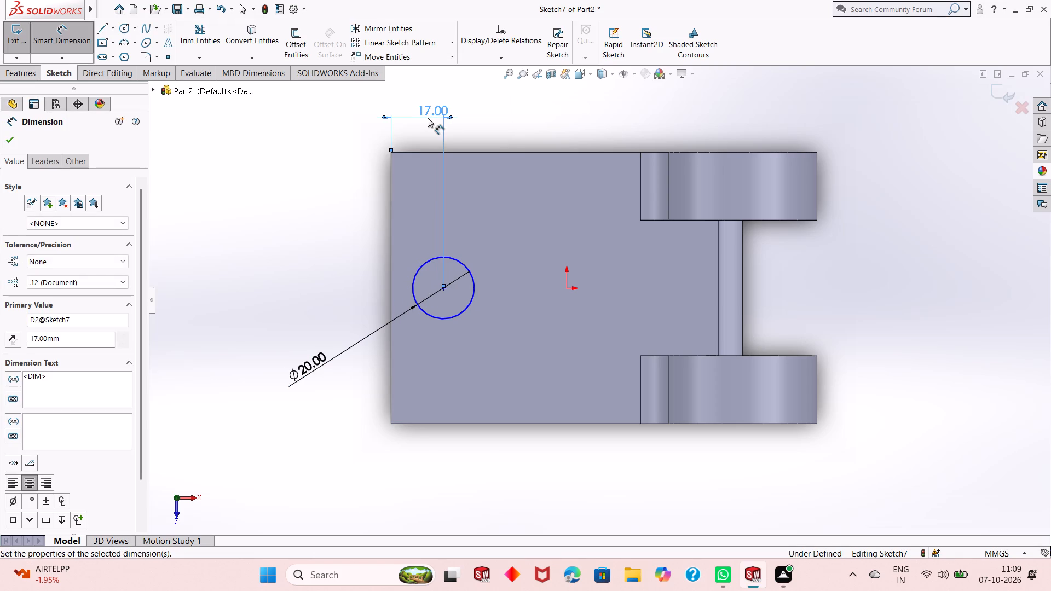
{"action": "left_click", "coordinate": [446, 288]}
{"action": "left_click", "coordinate": [449, 423]}
{"action": "left_click", "coordinate": [382, 446]}
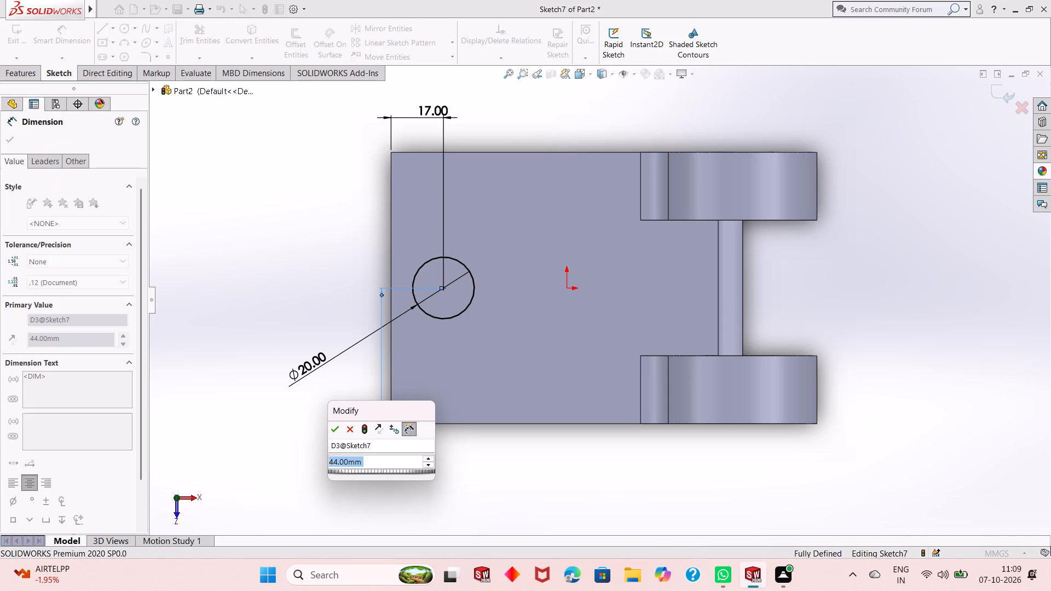
{"action": "type", "text": "44"}
{"action": "key", "text": "Return"}
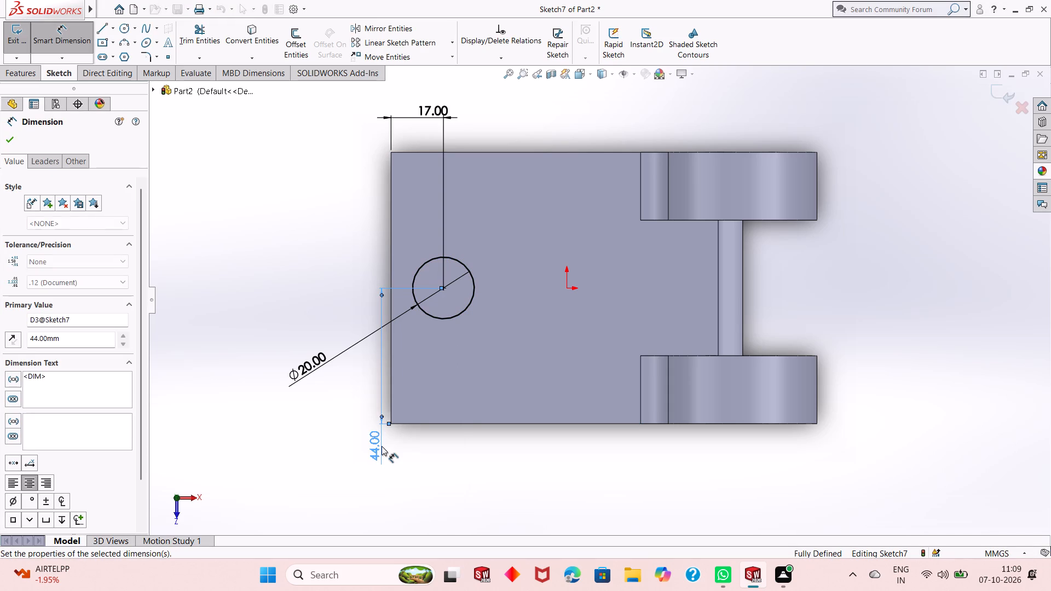
{"action": "right_click", "coordinate": [235, 336]}
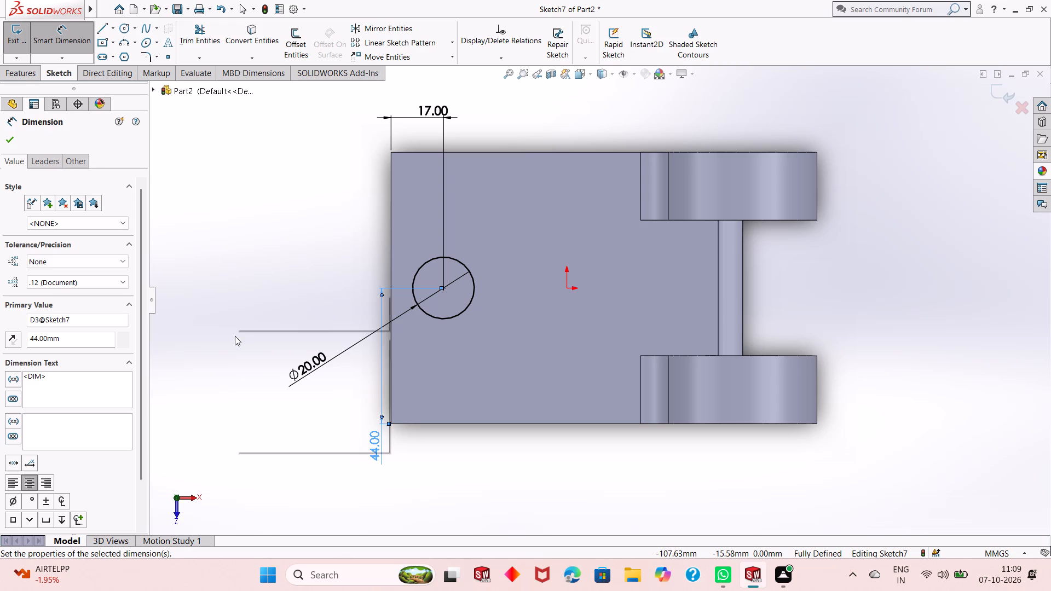
{"action": "left_click", "coordinate": [261, 375]}
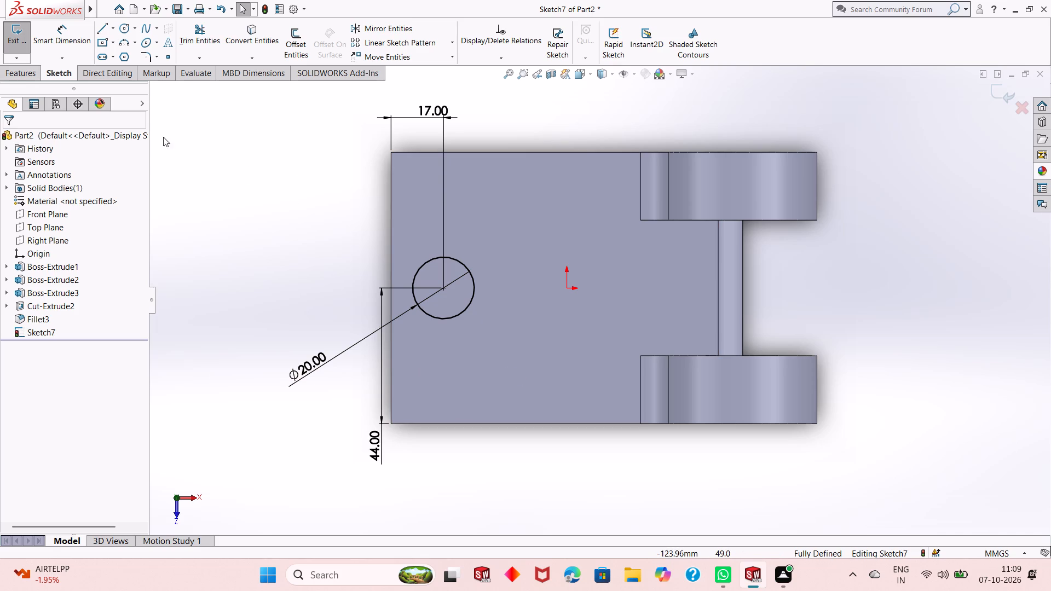
Cut-extrude the 20 mm circle Through All to make a hole in the base plate.
{"action": "left_click", "coordinate": [20, 79]}
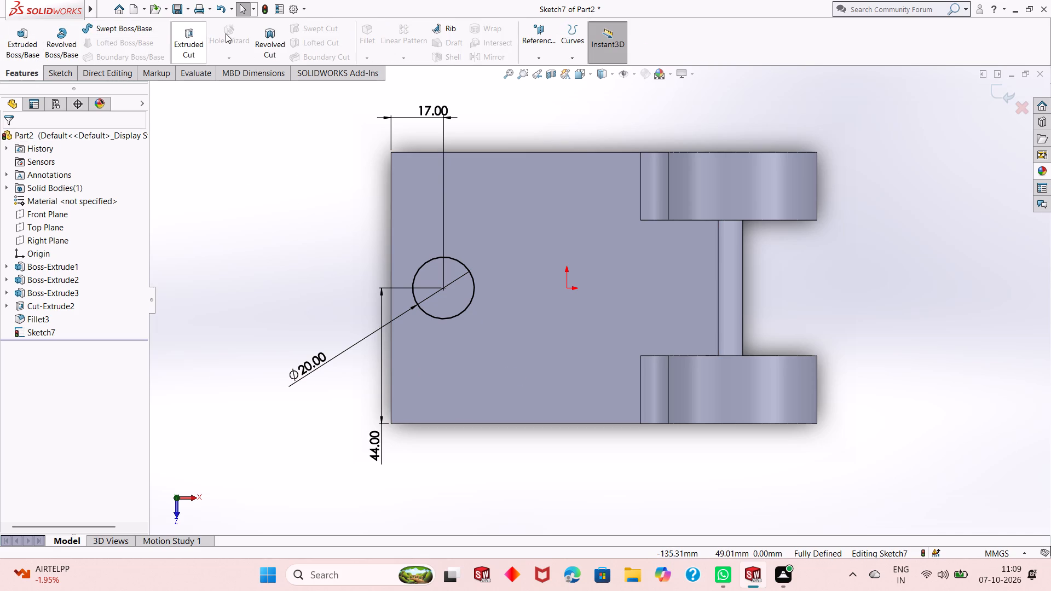
{"action": "left_click", "coordinate": [201, 43]}
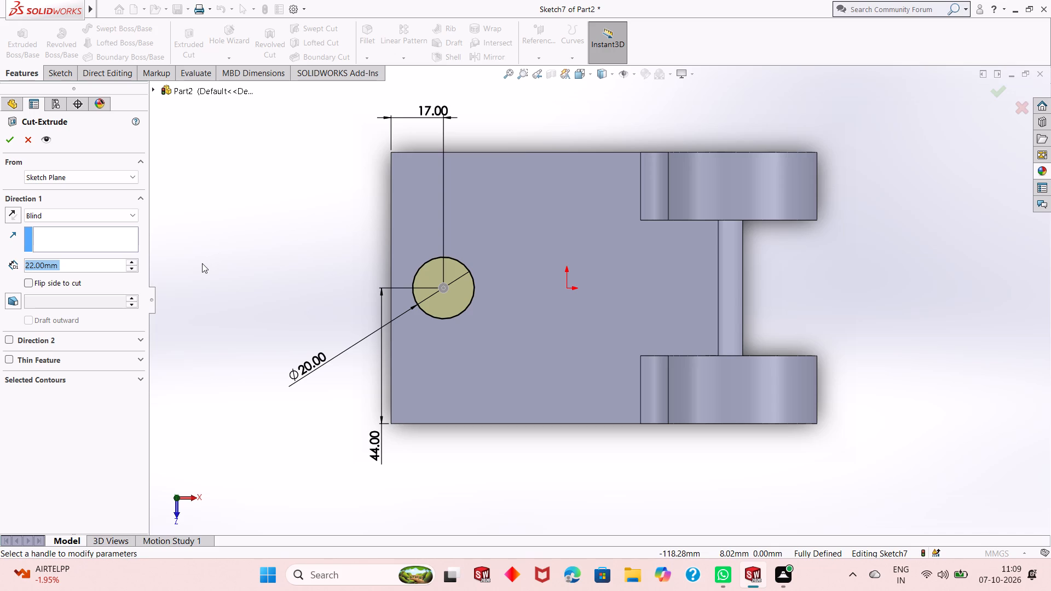
{"action": "left_click", "coordinate": [60, 217]}
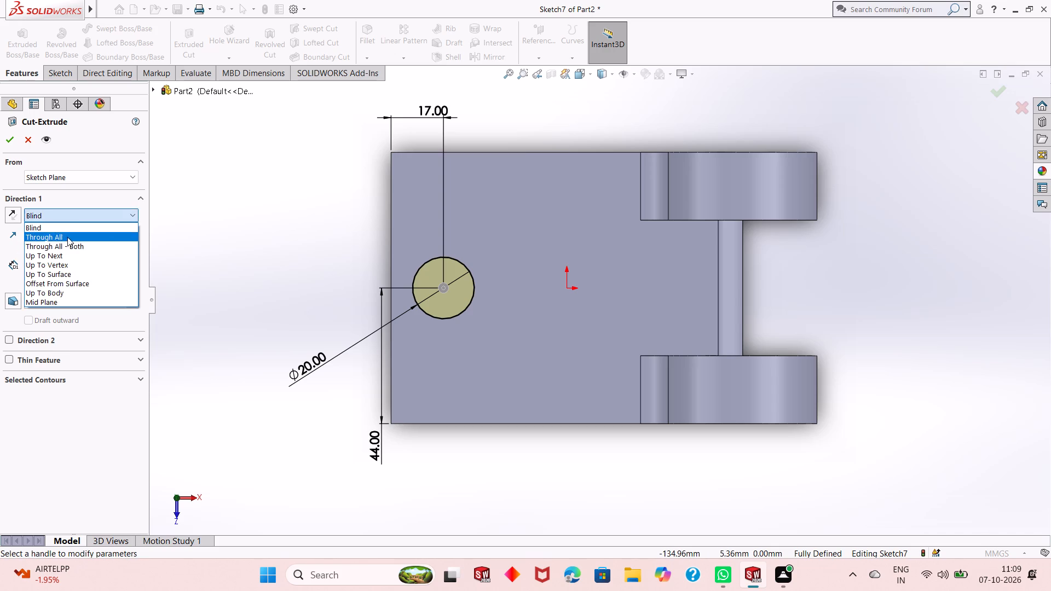
{"action": "left_click", "coordinate": [67, 237]}
{"action": "left_click", "coordinate": [4, 138]}
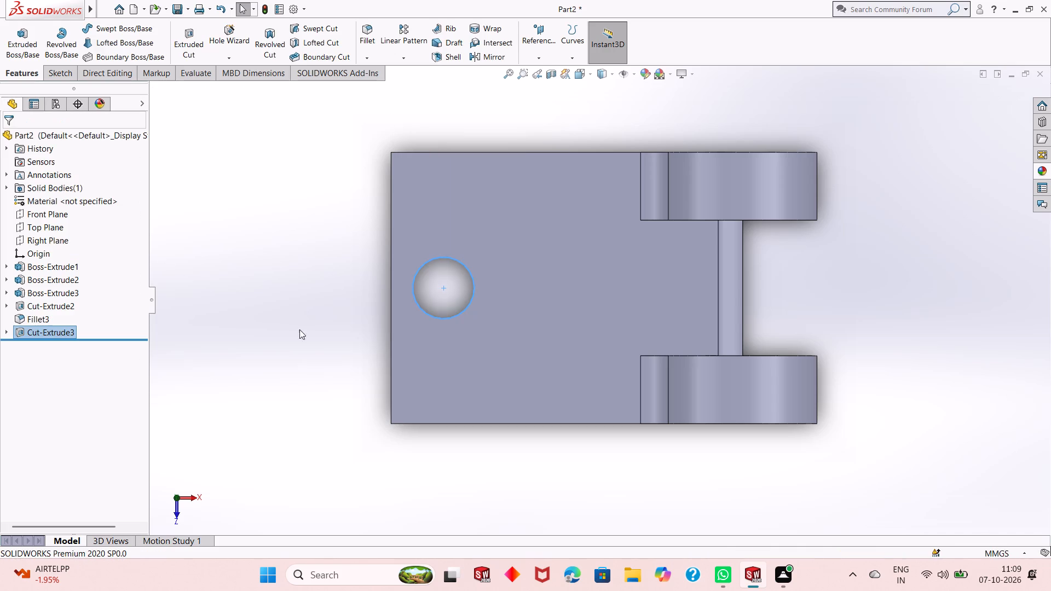
{"action": "left_click", "coordinate": [299, 326]}
{"action": "middle_click_drag", "start_coordinate": [333, 328], "coordinate": [327, 223]}
{"action": "scroll", "coordinate": [403, 416], "scroll_direction": "up", "scroll_amount": 1}
{"action": "middle_click_drag", "start_coordinate": [403, 416], "coordinate": [400, 413]}
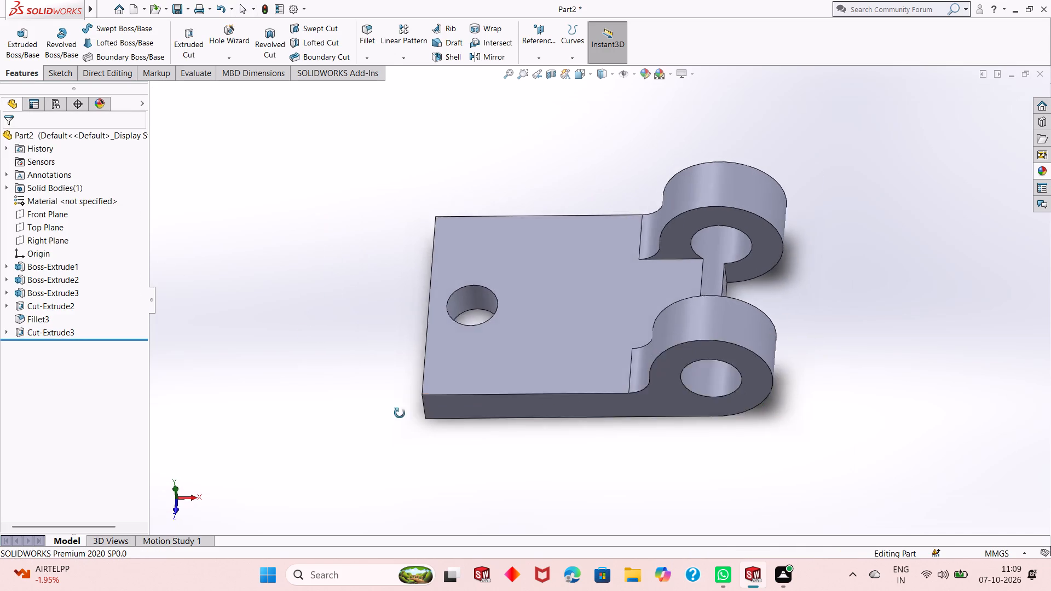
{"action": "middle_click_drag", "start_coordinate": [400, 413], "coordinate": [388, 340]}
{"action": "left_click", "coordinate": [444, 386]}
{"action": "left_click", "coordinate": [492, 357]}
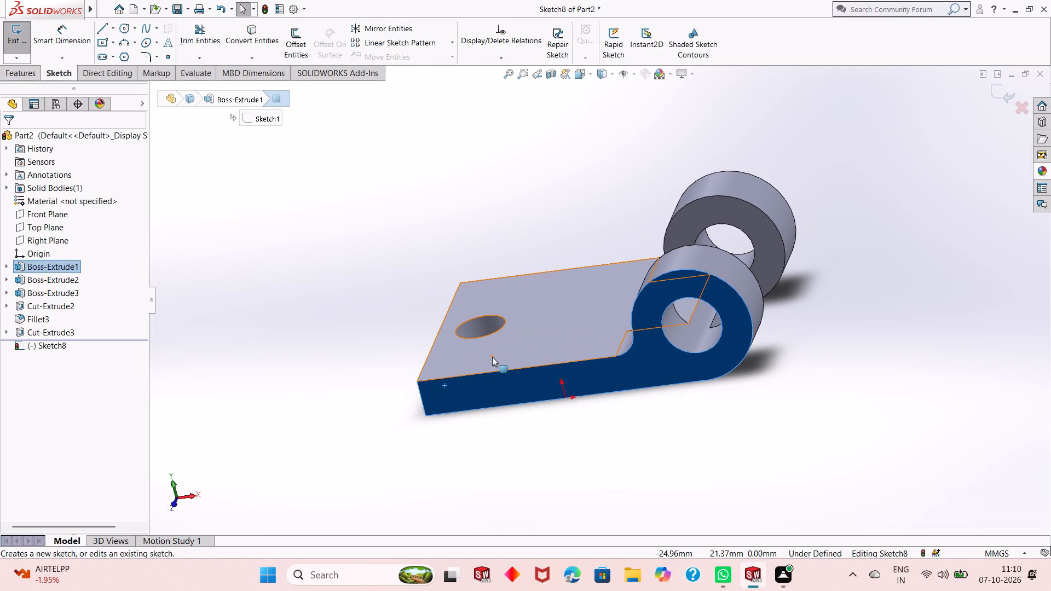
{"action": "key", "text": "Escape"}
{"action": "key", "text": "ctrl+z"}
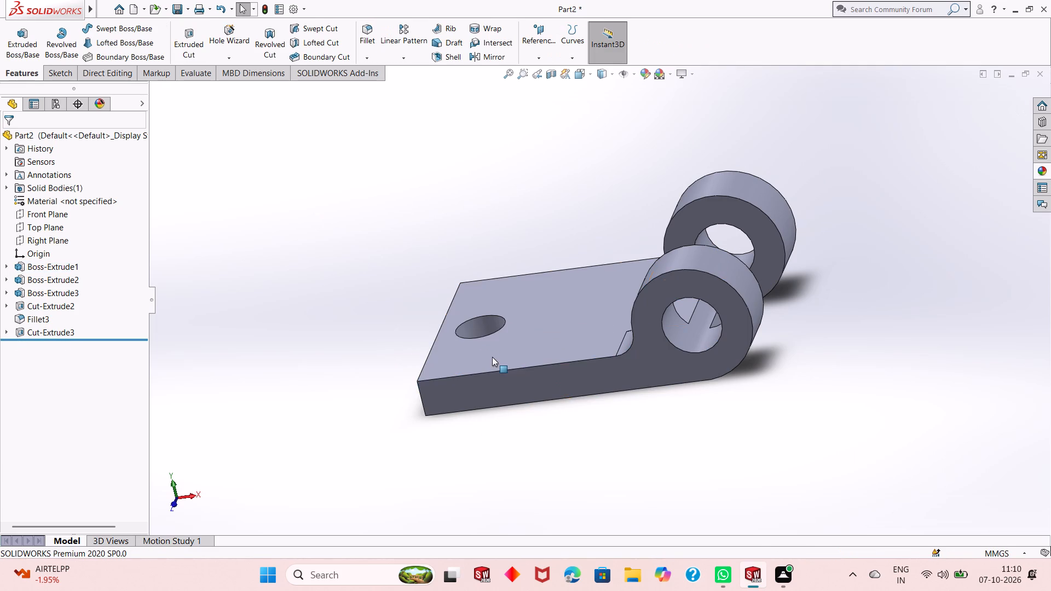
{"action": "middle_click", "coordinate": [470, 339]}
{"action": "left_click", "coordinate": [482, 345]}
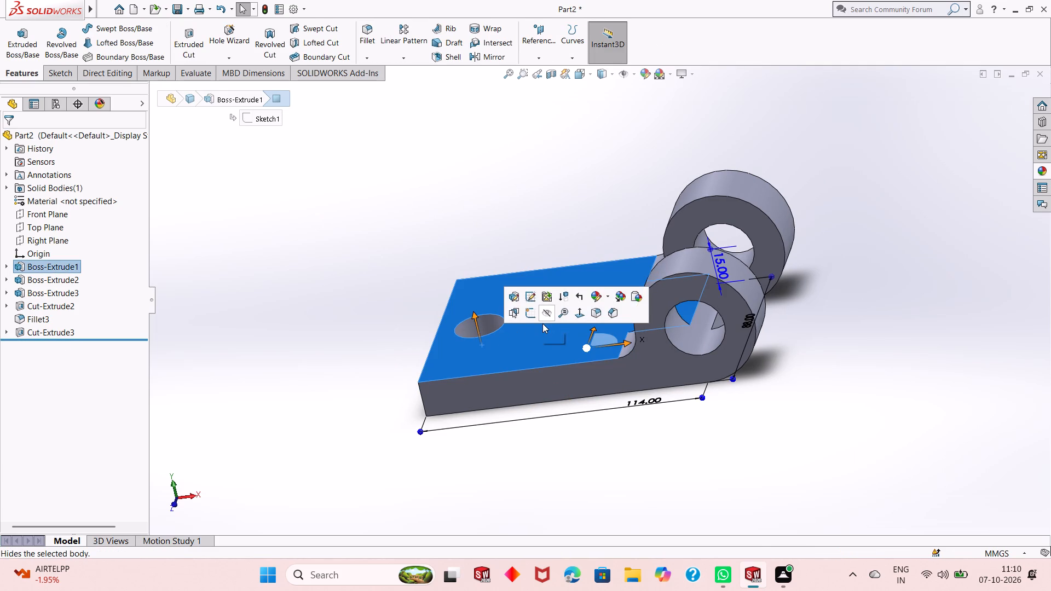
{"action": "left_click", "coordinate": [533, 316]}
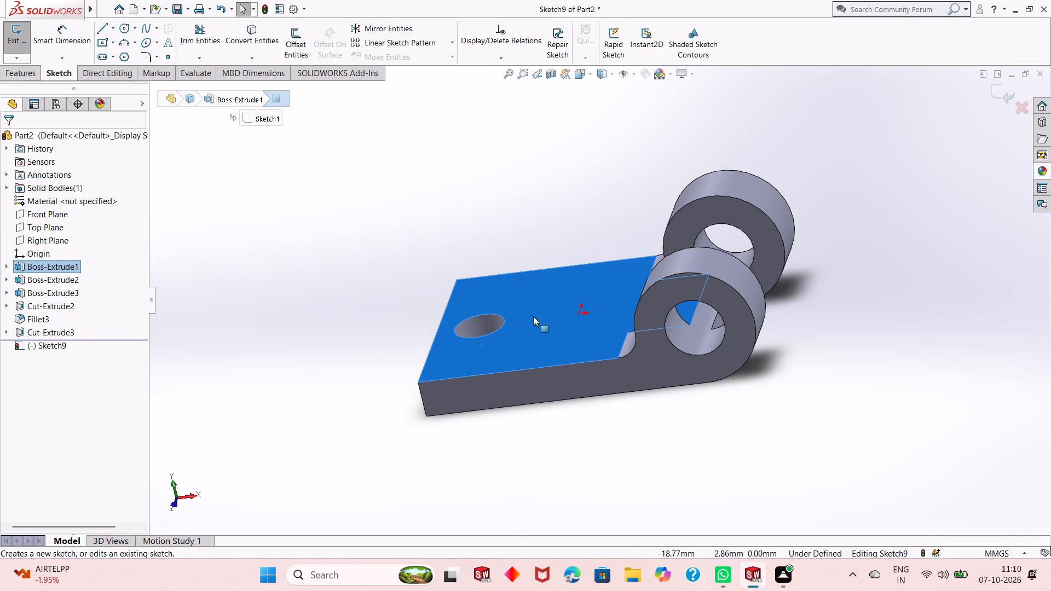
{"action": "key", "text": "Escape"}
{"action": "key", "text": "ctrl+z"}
Undo the cut-extrude of the 20 mm plate hole to return to editing its sketch.
{"action": "key", "text": "ctrl+z"}
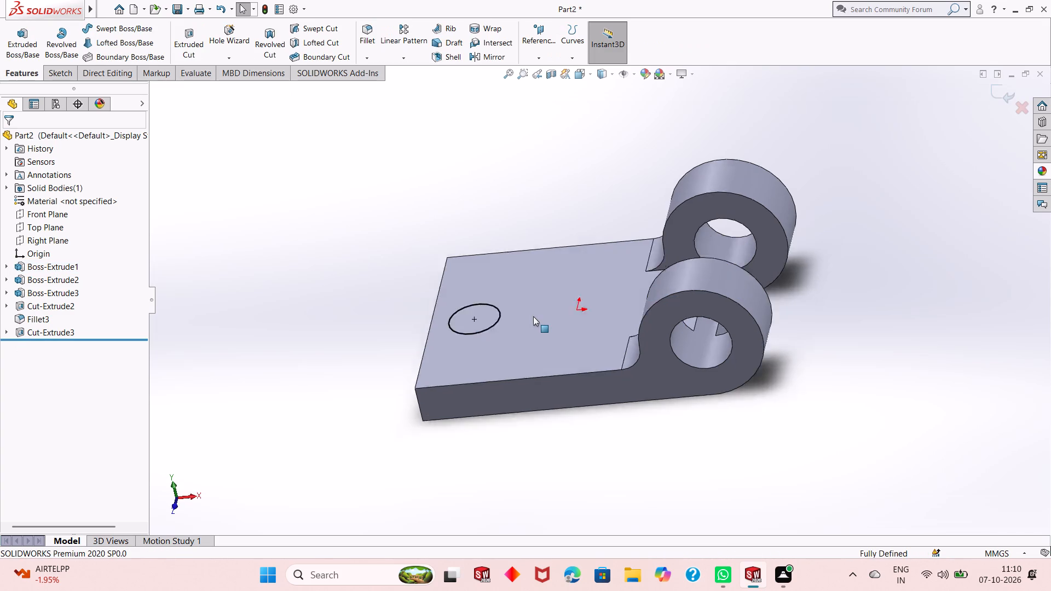
{"action": "scroll", "coordinate": [482, 306], "scroll_direction": "down", "scroll_amount": 1}
{"action": "scroll", "coordinate": [418, 260], "scroll_direction": "up", "scroll_amount": 1}
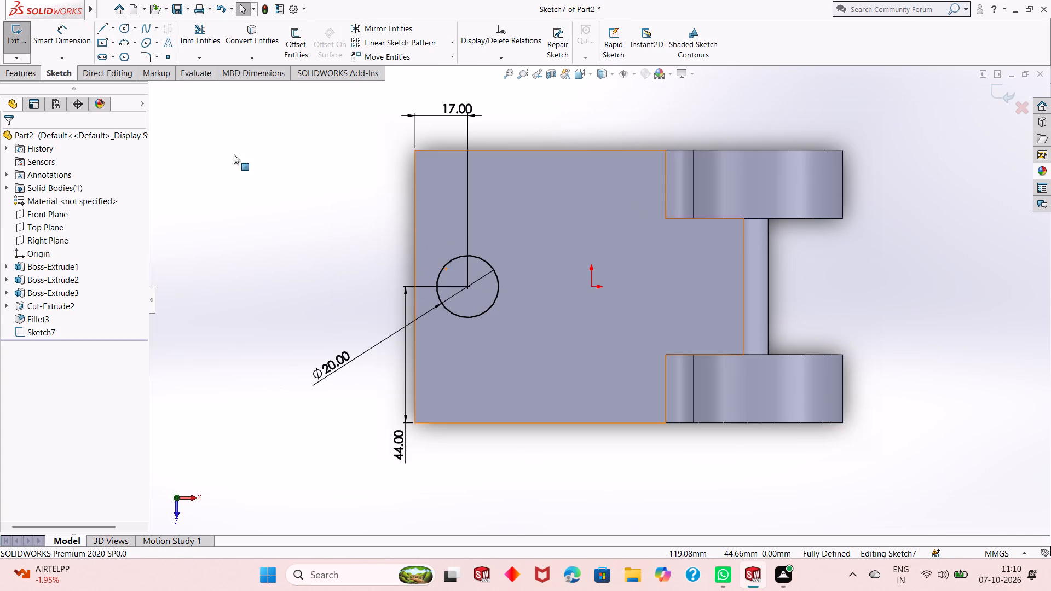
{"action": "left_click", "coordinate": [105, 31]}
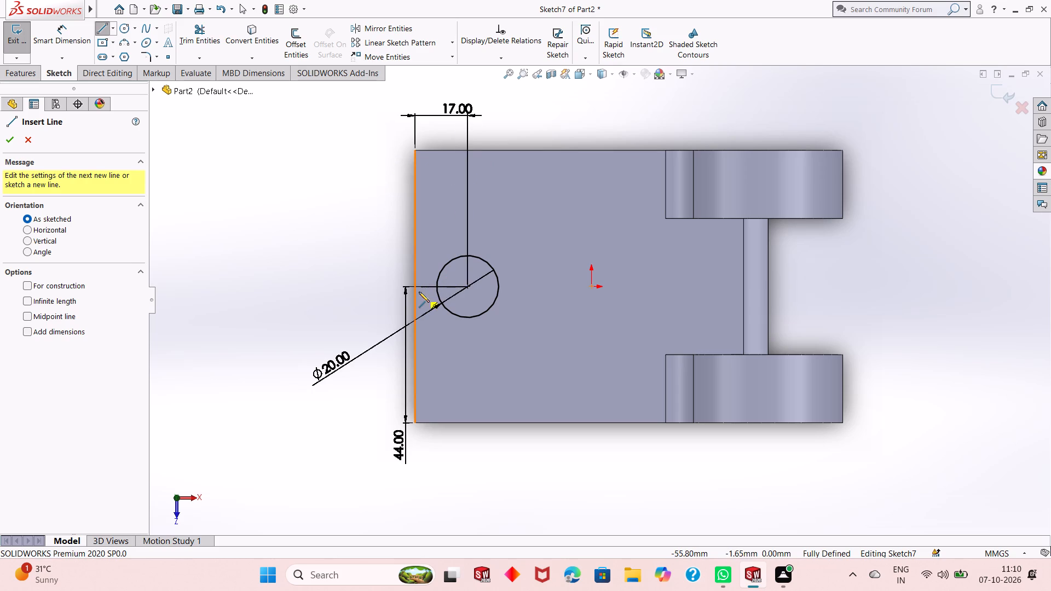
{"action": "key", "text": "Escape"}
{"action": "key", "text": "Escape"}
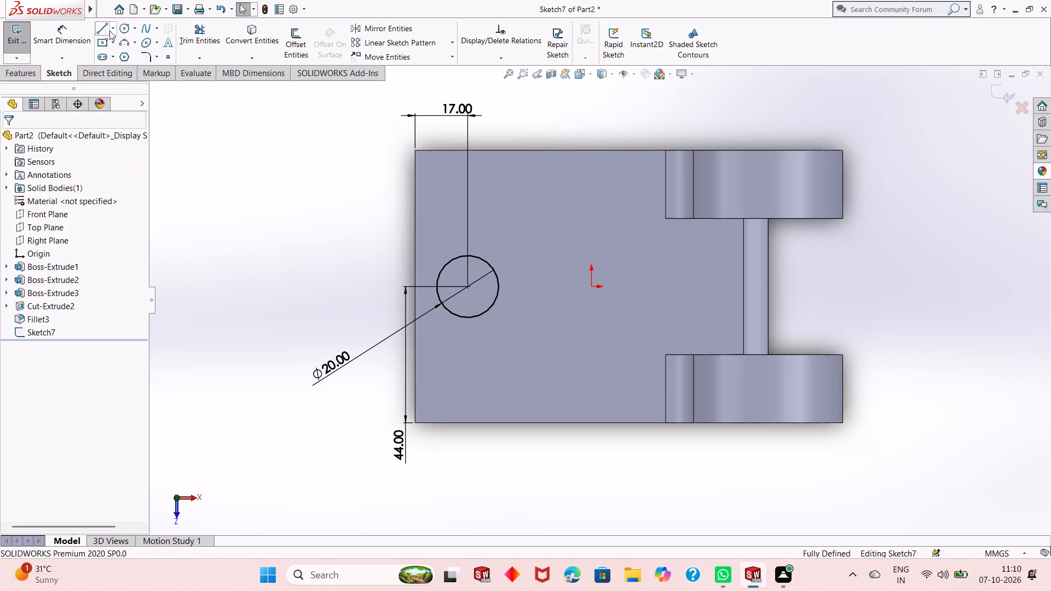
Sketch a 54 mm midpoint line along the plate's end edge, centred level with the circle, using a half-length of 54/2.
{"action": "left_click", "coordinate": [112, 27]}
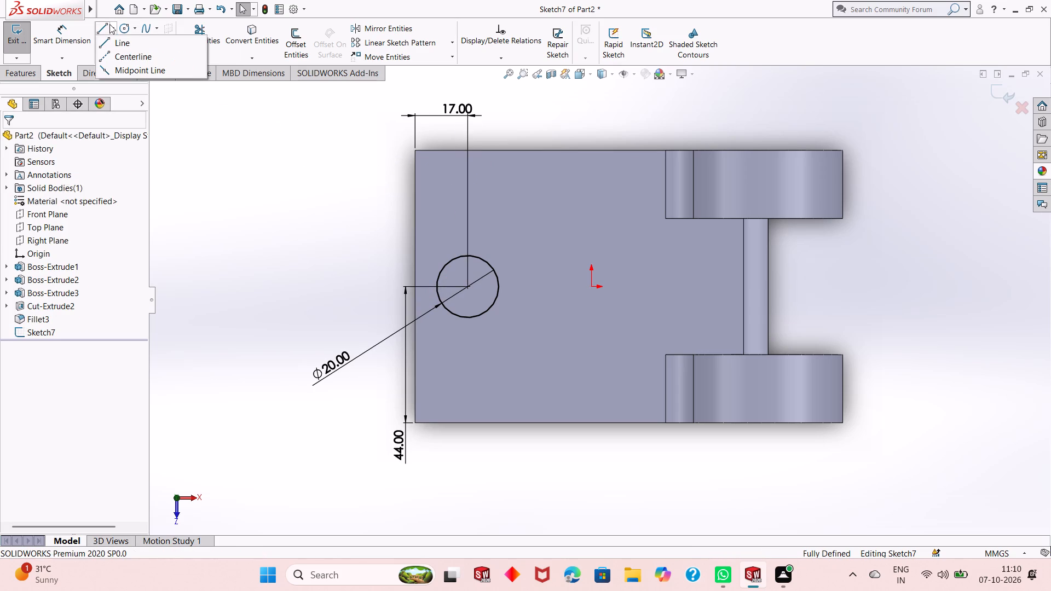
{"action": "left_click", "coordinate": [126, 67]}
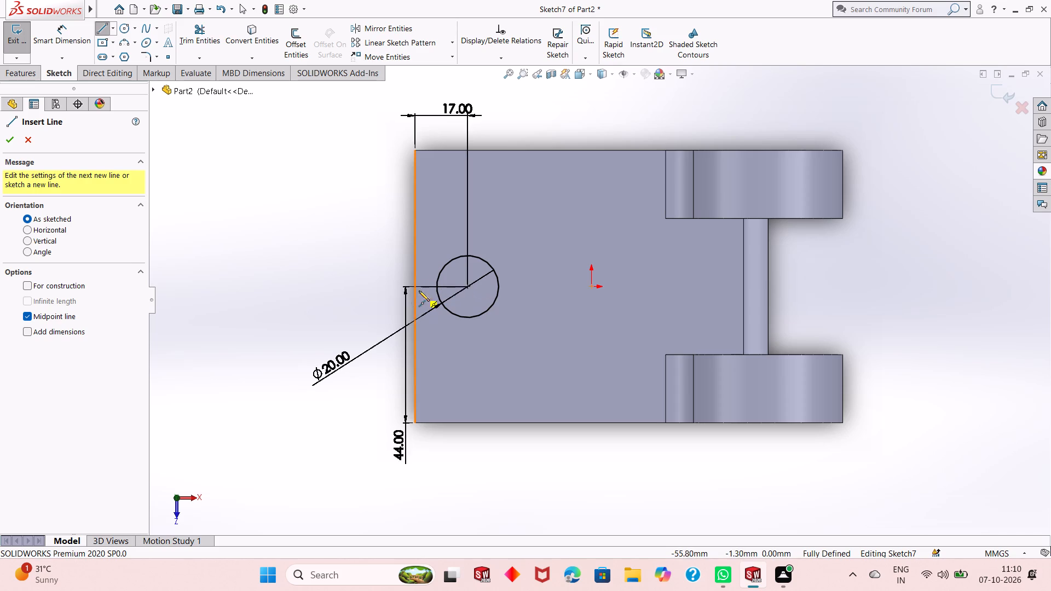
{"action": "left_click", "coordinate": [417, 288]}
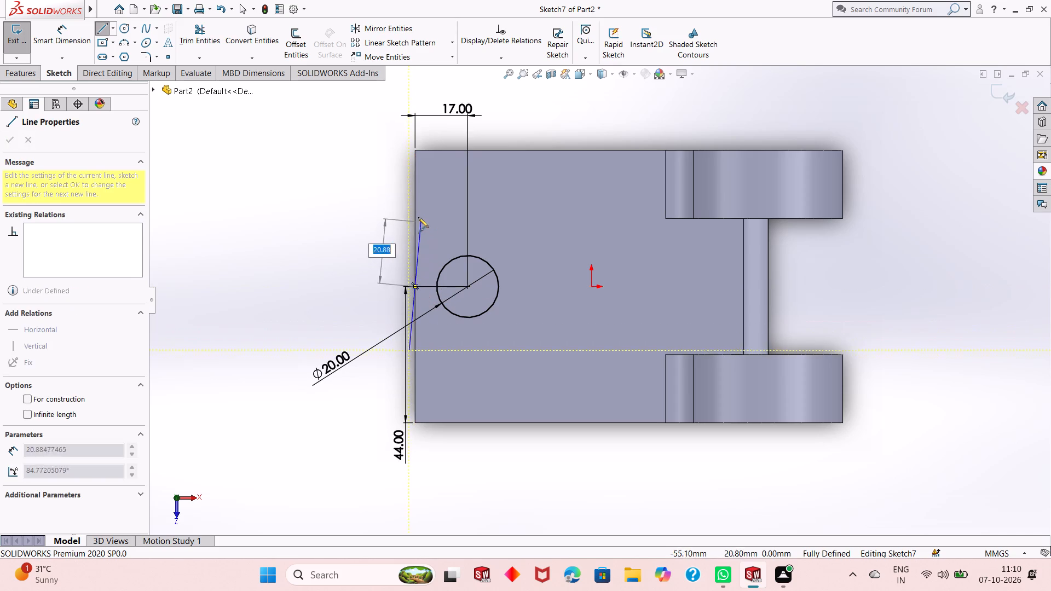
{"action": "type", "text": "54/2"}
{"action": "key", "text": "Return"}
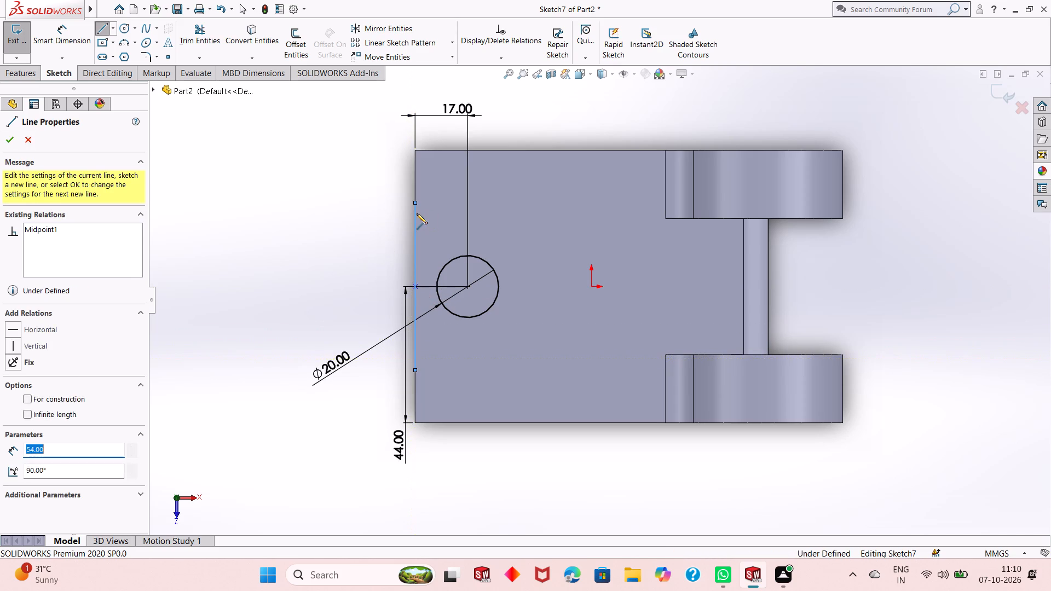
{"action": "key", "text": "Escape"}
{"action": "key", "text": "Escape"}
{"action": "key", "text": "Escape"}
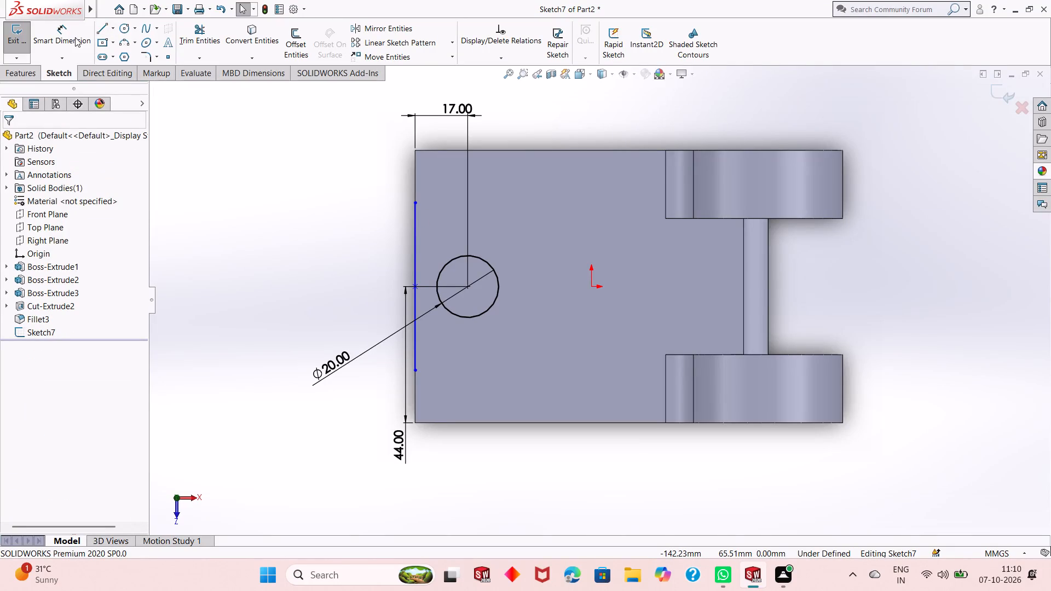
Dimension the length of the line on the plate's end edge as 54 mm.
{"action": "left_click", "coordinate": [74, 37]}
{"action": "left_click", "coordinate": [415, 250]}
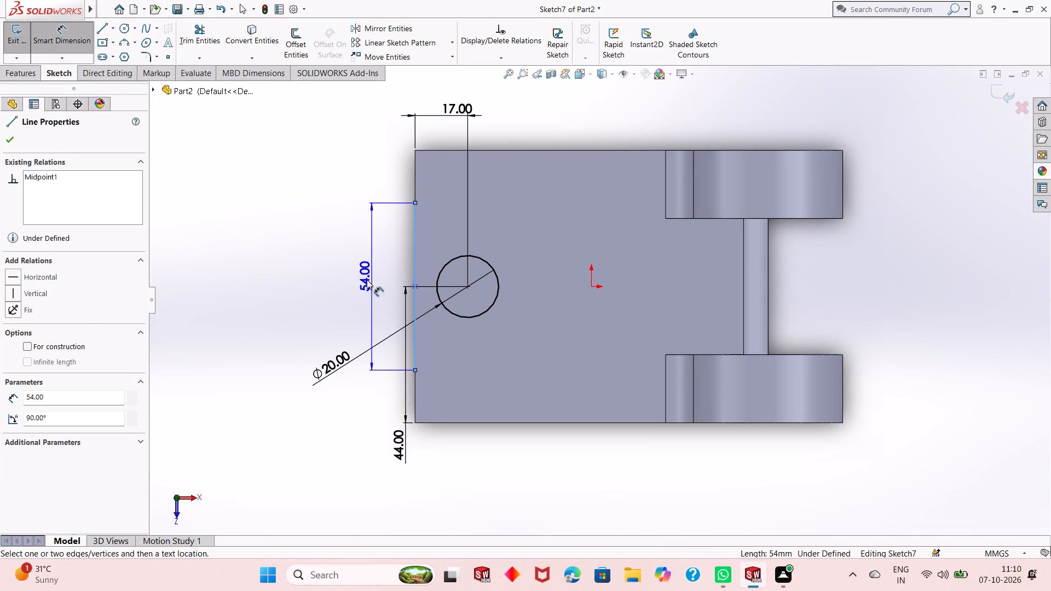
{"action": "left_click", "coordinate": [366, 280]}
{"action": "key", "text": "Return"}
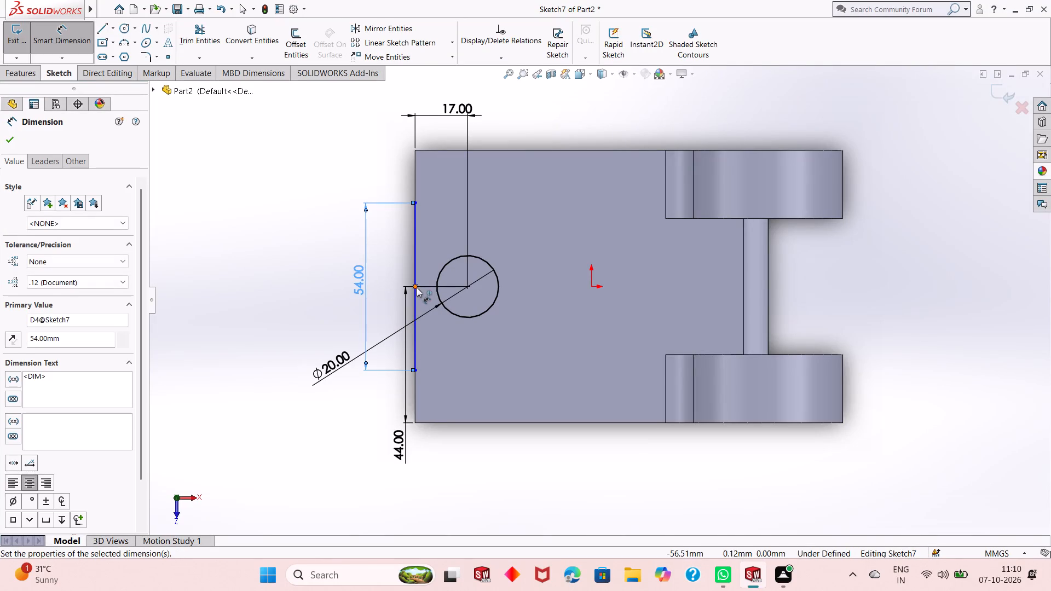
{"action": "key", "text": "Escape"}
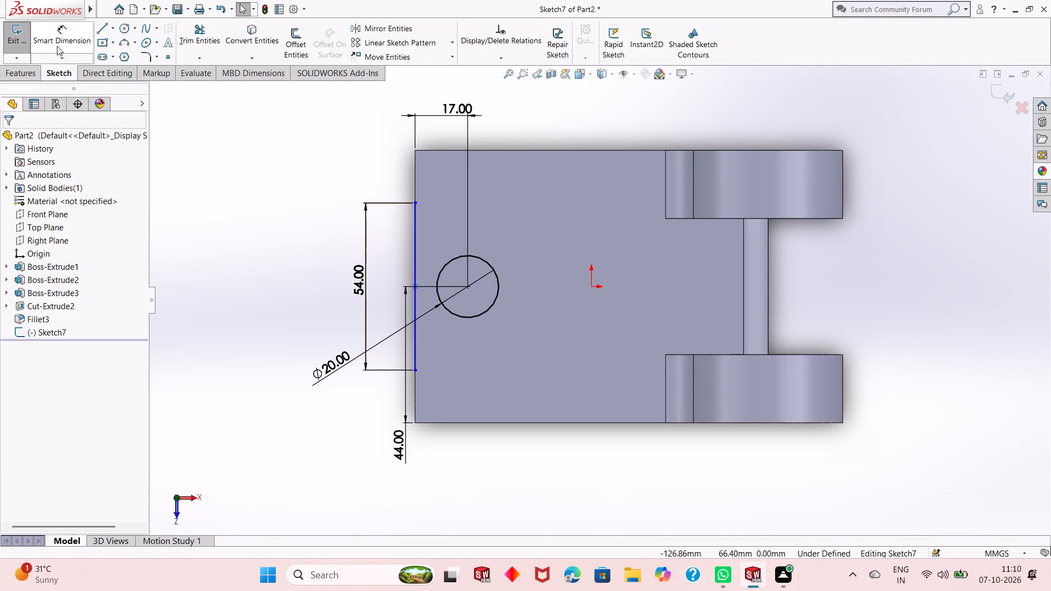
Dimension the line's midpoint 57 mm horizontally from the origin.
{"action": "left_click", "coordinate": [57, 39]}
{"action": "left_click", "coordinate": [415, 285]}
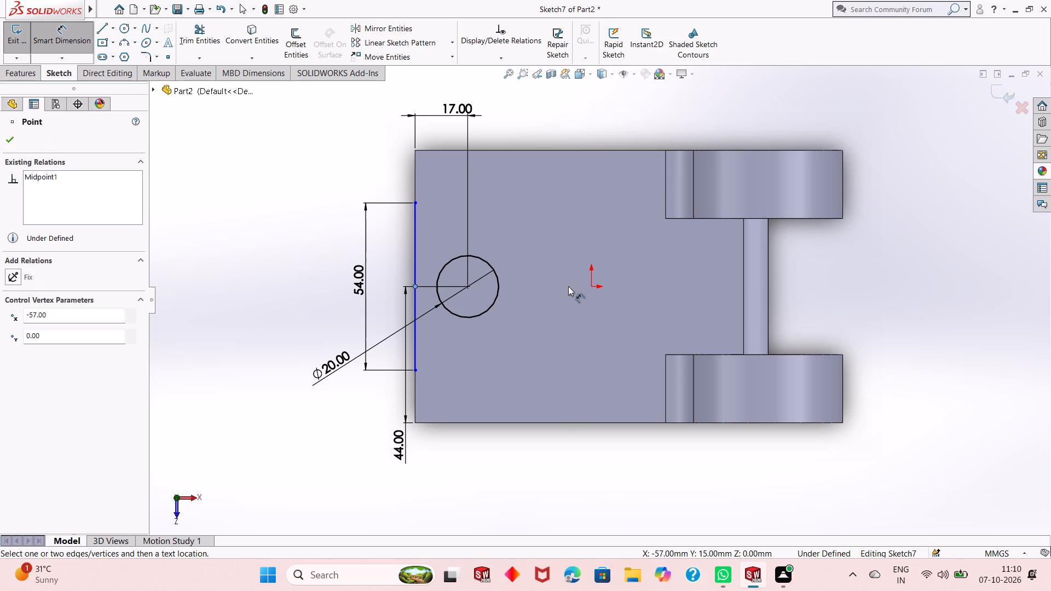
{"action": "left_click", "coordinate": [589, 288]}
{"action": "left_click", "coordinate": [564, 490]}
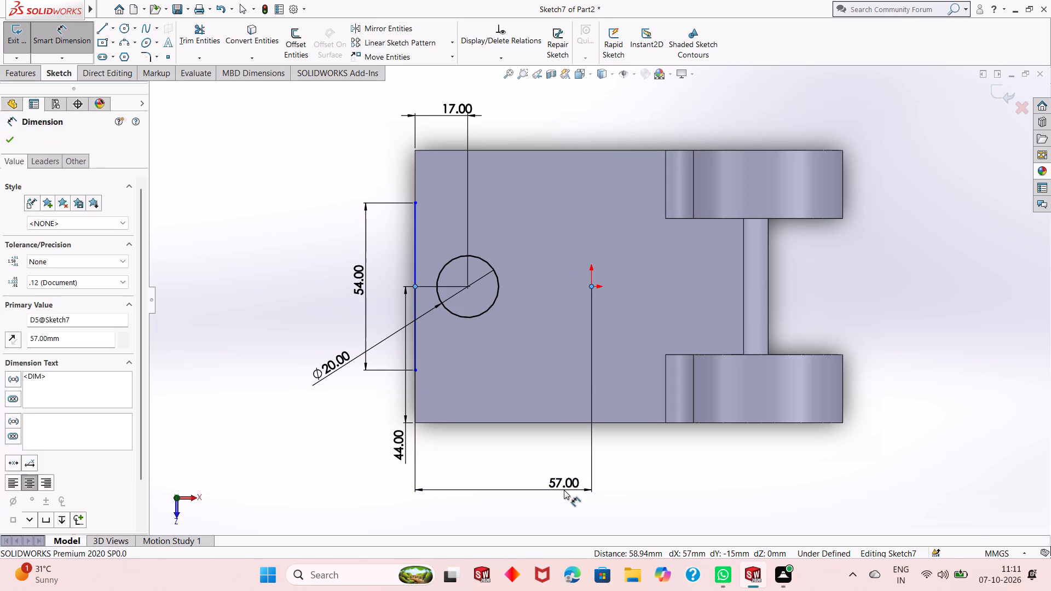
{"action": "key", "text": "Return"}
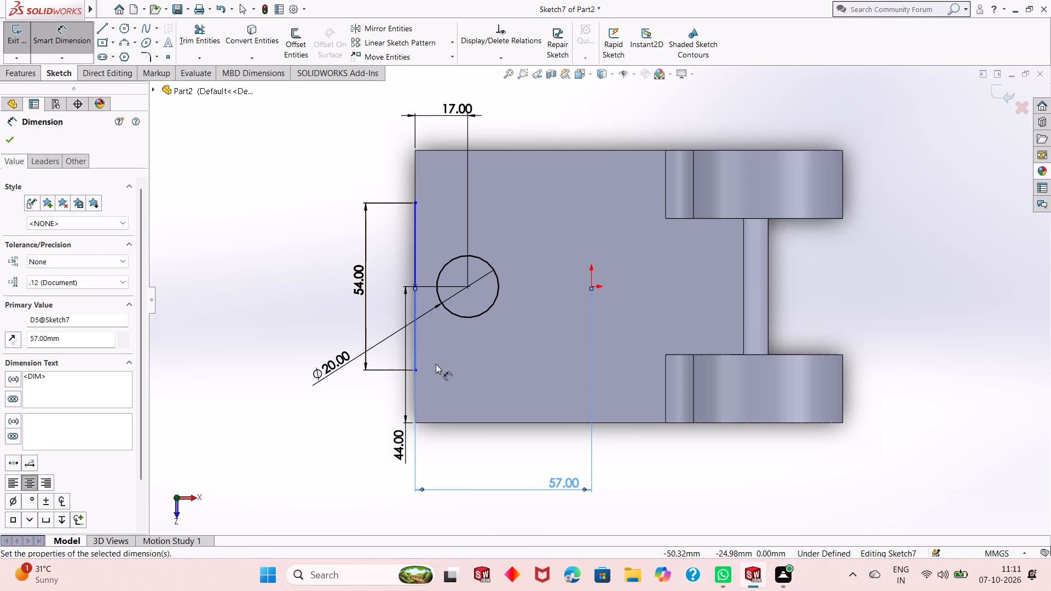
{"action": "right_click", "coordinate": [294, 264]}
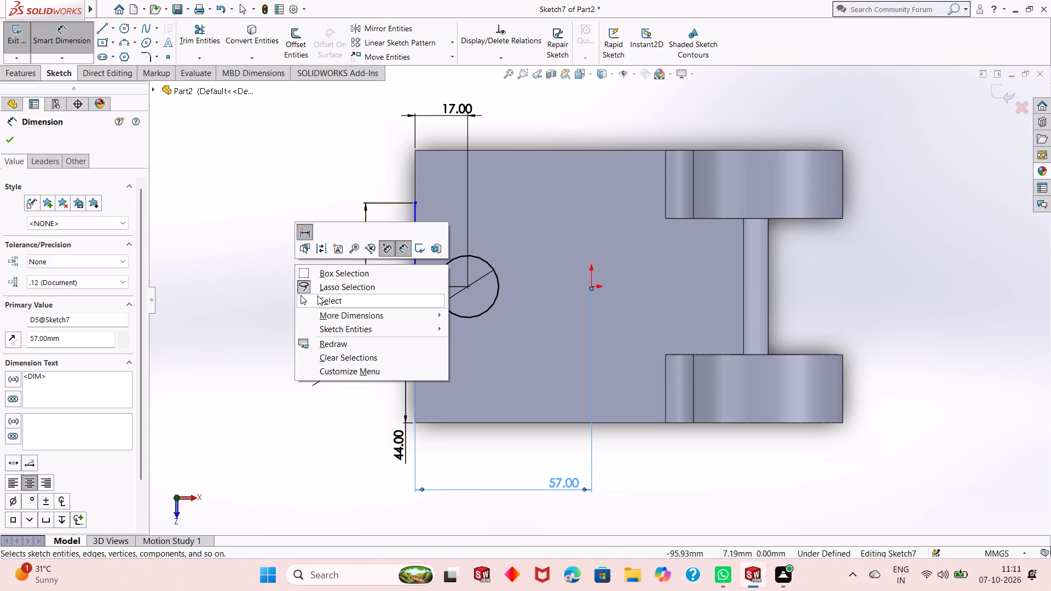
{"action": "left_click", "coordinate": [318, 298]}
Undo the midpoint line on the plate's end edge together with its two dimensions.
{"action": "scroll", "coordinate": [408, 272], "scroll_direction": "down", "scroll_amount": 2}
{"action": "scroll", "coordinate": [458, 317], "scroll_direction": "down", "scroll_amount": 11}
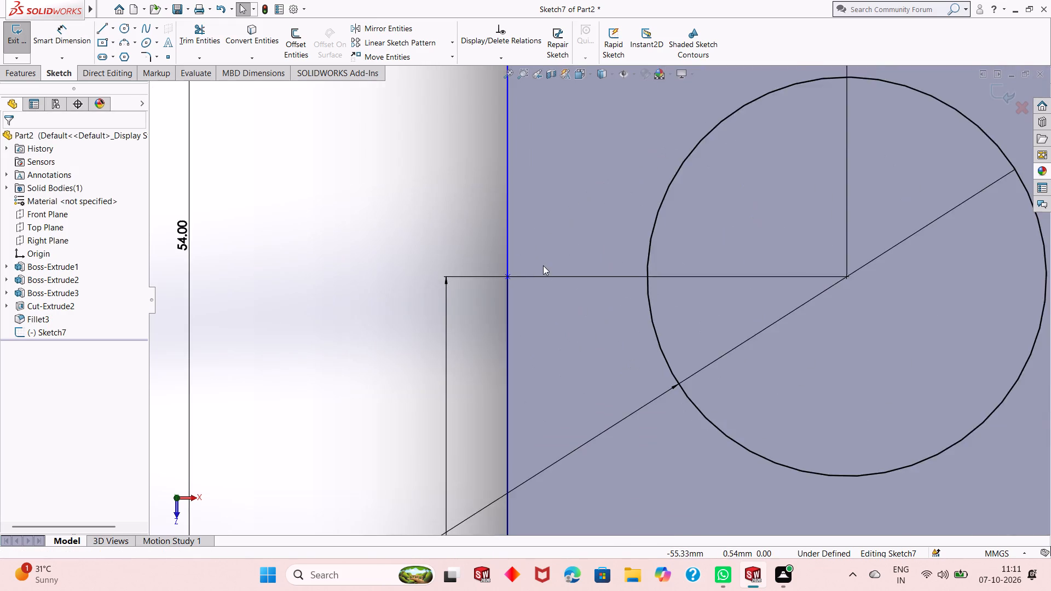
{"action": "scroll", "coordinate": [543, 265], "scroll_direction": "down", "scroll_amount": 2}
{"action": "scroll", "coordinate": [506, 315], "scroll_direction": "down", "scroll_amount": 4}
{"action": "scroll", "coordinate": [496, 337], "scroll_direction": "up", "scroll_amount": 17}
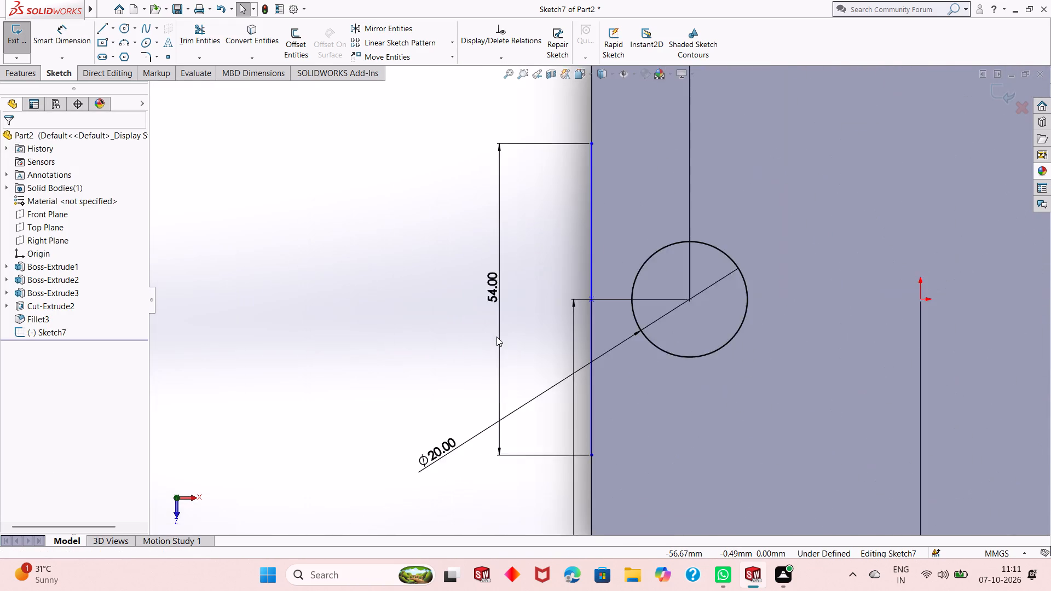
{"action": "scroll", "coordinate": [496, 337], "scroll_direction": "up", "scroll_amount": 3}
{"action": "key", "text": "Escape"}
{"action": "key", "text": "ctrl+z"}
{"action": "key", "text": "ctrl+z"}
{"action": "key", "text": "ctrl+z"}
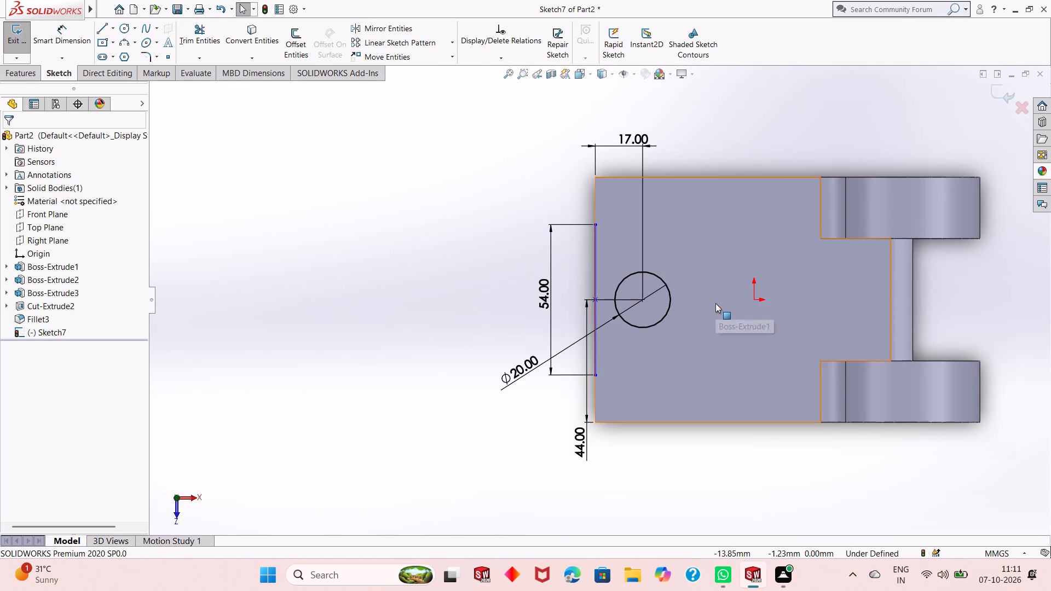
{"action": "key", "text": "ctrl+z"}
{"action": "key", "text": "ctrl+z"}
Sketch a 54 mm midpoint line along the plate's end edge, centred level with the circle, using a half-length of 54/2.
{"action": "scroll", "coordinate": [701, 304], "scroll_direction": "up", "scroll_amount": 2}
{"action": "scroll", "coordinate": [774, 285], "scroll_direction": "down", "scroll_amount": 2}
{"action": "scroll", "coordinate": [569, 287], "scroll_direction": "down", "scroll_amount": 2}
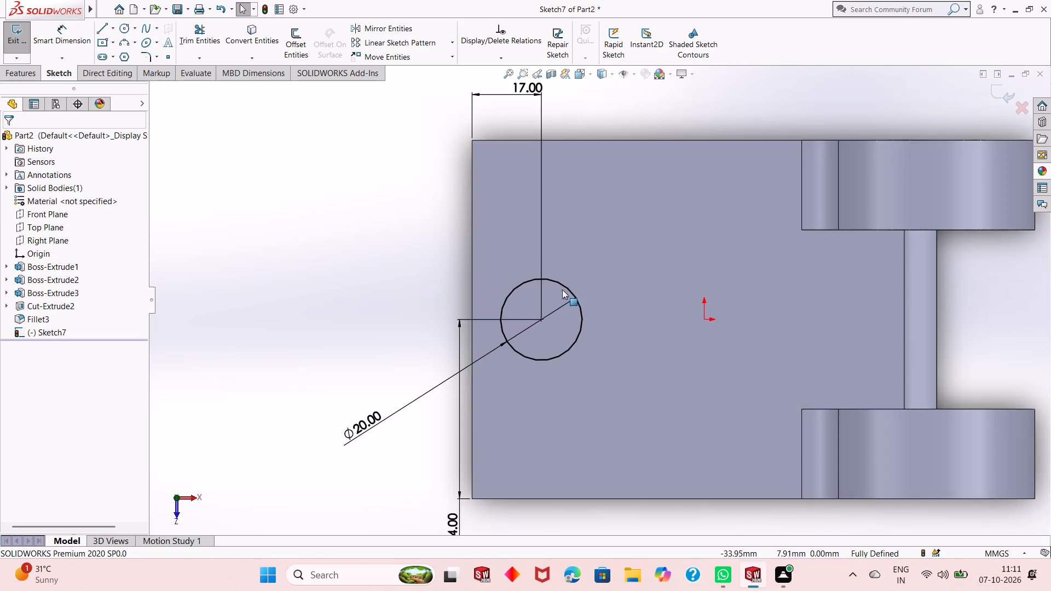
{"action": "scroll", "coordinate": [505, 289], "scroll_direction": "up", "scroll_amount": 2}
{"action": "scroll", "coordinate": [505, 289], "scroll_direction": "down", "scroll_amount": 1}
{"action": "scroll", "coordinate": [611, 314], "scroll_direction": "down", "scroll_amount": 2}
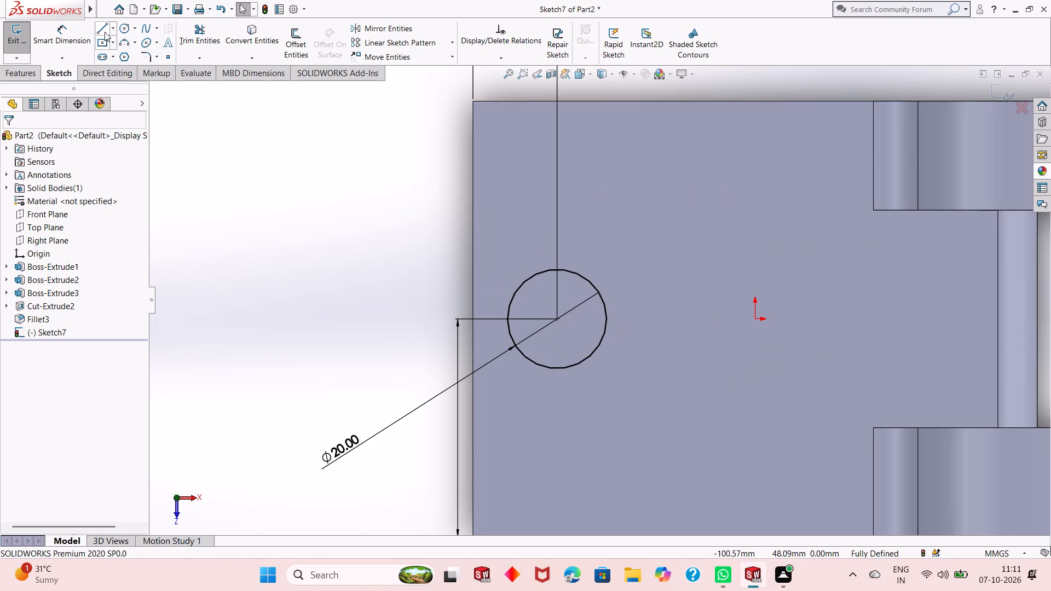
{"action": "left_click", "coordinate": [113, 30]}
{"action": "left_click", "coordinate": [120, 68]}
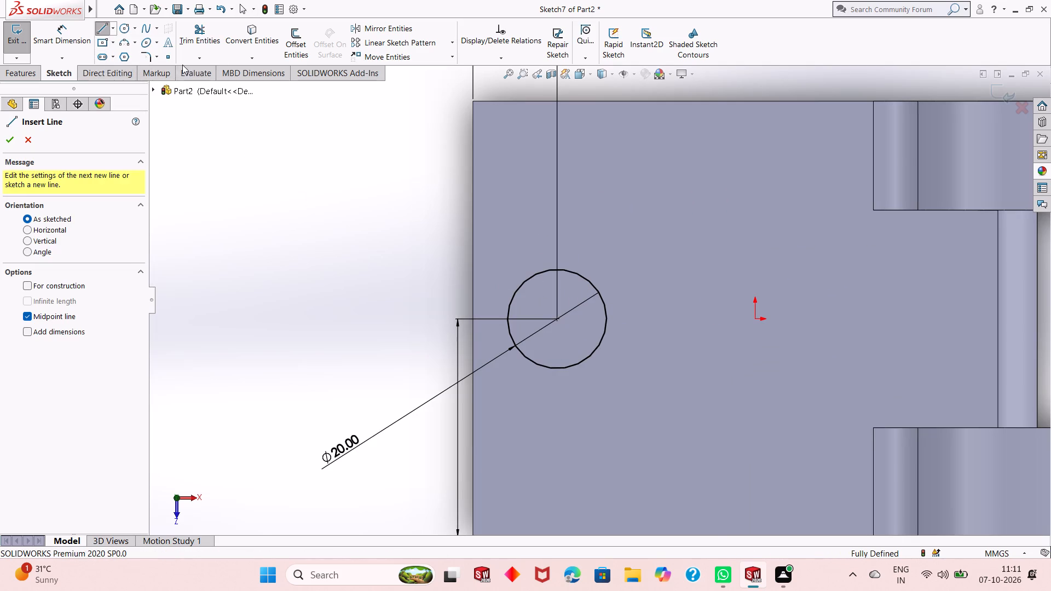
{"action": "left_click", "coordinate": [474, 317]}
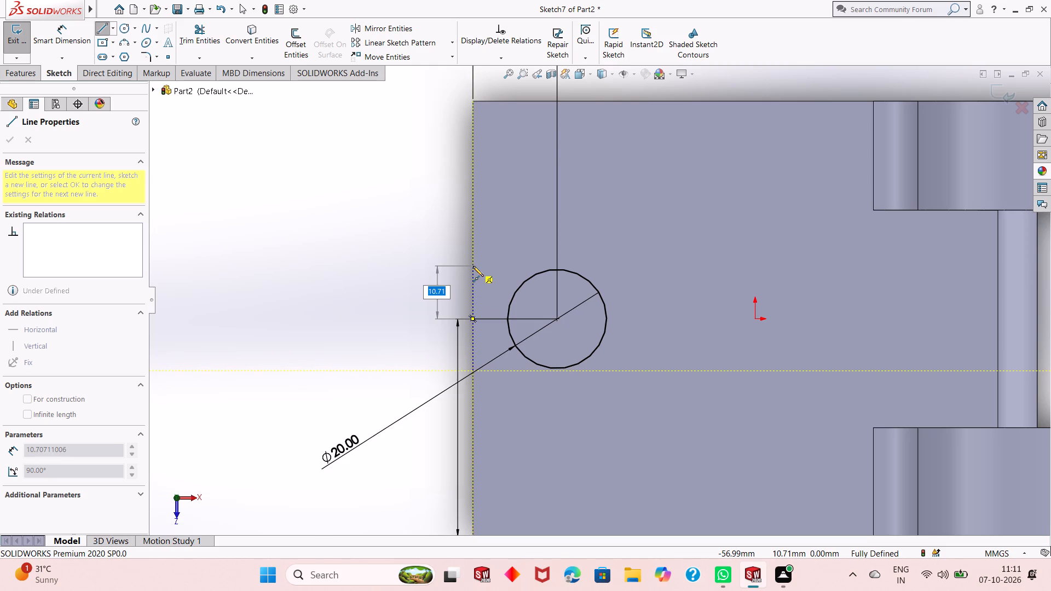
{"action": "type", "text": "54/2"}
{"action": "key", "text": "Return"}
{"action": "right_click", "coordinate": [343, 242]}
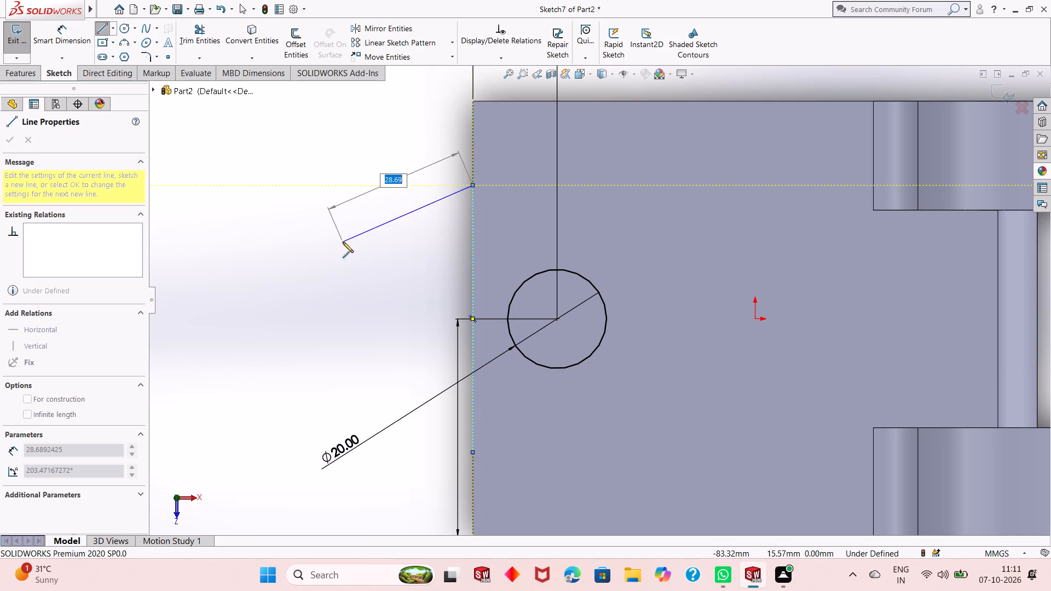
{"action": "left_click", "coordinate": [350, 247]}
{"action": "scroll", "coordinate": [450, 264], "scroll_direction": "up", "scroll_amount": 1}
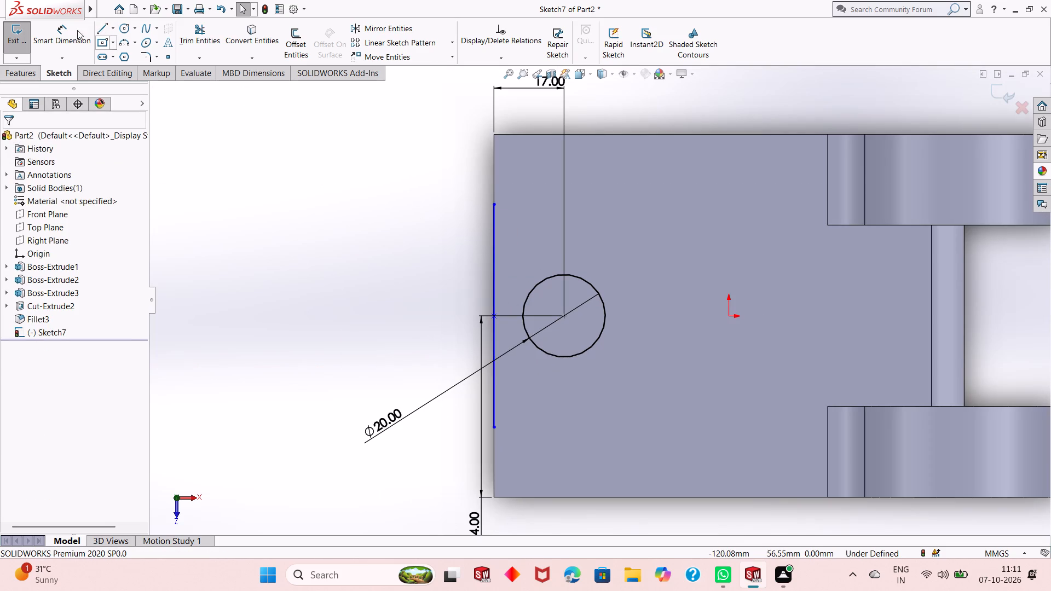
Dimension the length of the line on the plate's end edge as 54 mm.
{"action": "left_click", "coordinate": [48, 34]}
{"action": "left_click", "coordinate": [495, 245]}
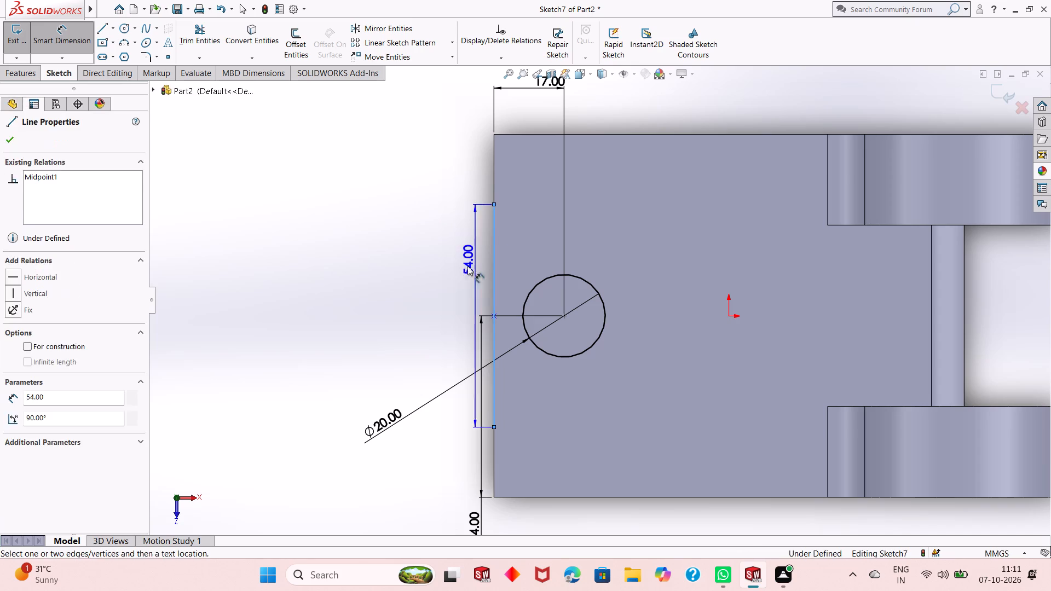
{"action": "left_click", "coordinate": [461, 273]}
{"action": "key", "text": "Return"}
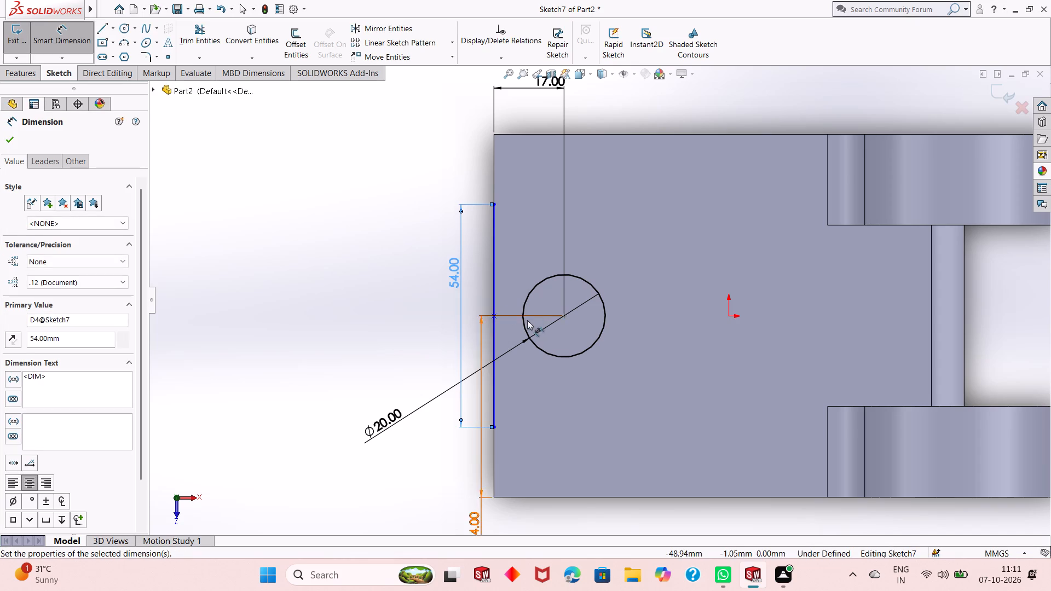
Dimension the line's midpoint 57 mm horizontally from the origin.
{"action": "left_click", "coordinate": [496, 319]}
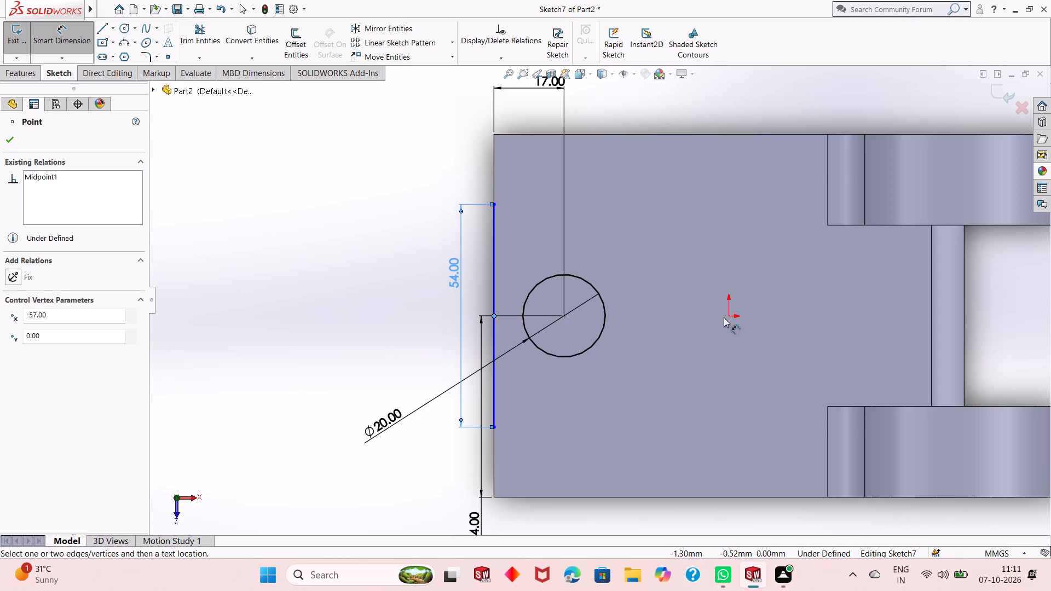
{"action": "left_click", "coordinate": [728, 316]}
{"action": "left_click", "coordinate": [701, 523]}
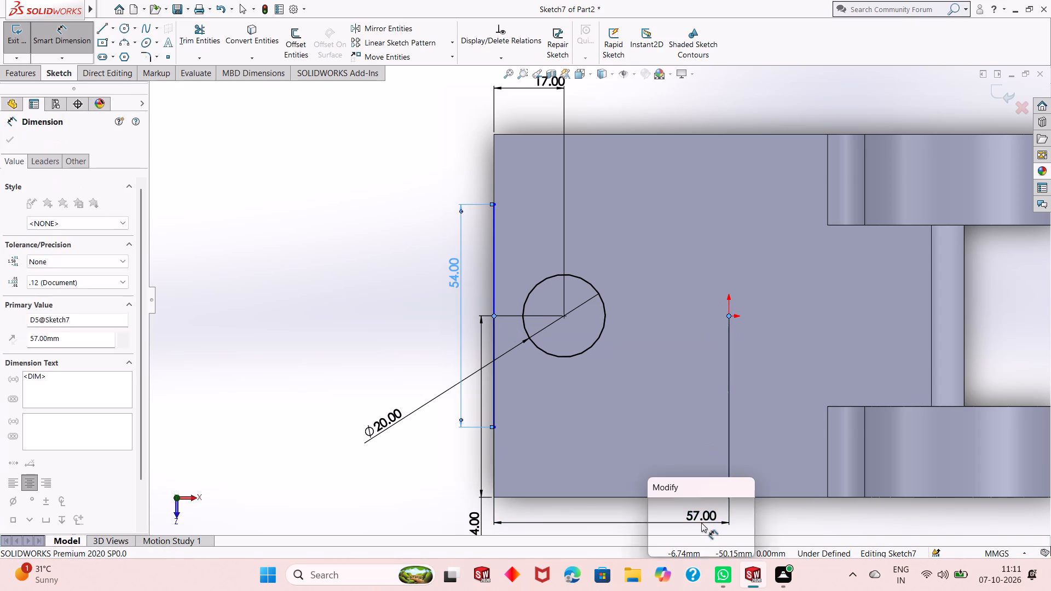
{"action": "key", "text": "Return"}
{"action": "scroll", "coordinate": [652, 433], "scroll_direction": "up", "scroll_amount": 1}
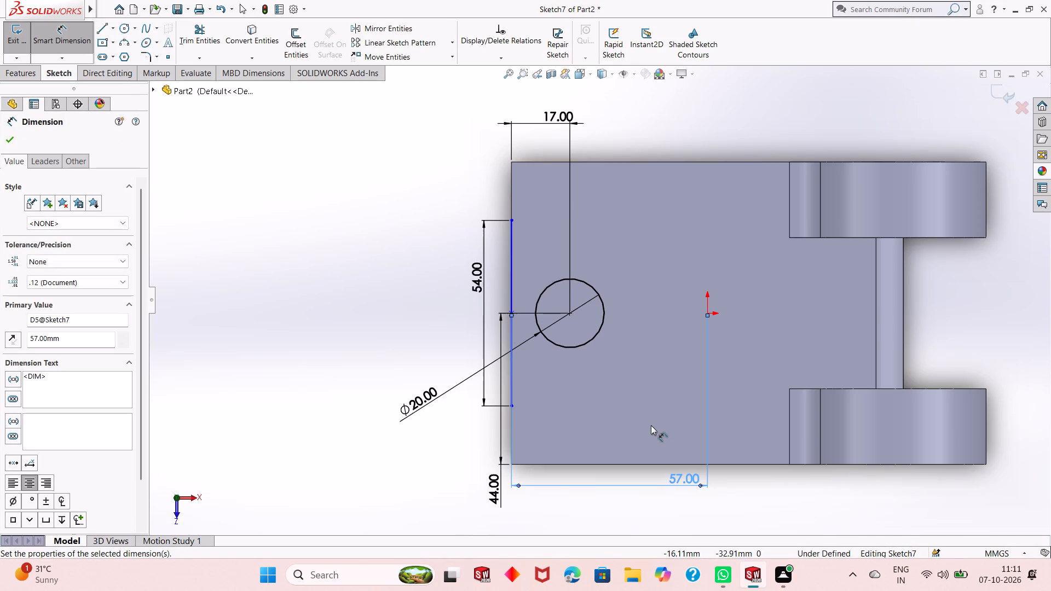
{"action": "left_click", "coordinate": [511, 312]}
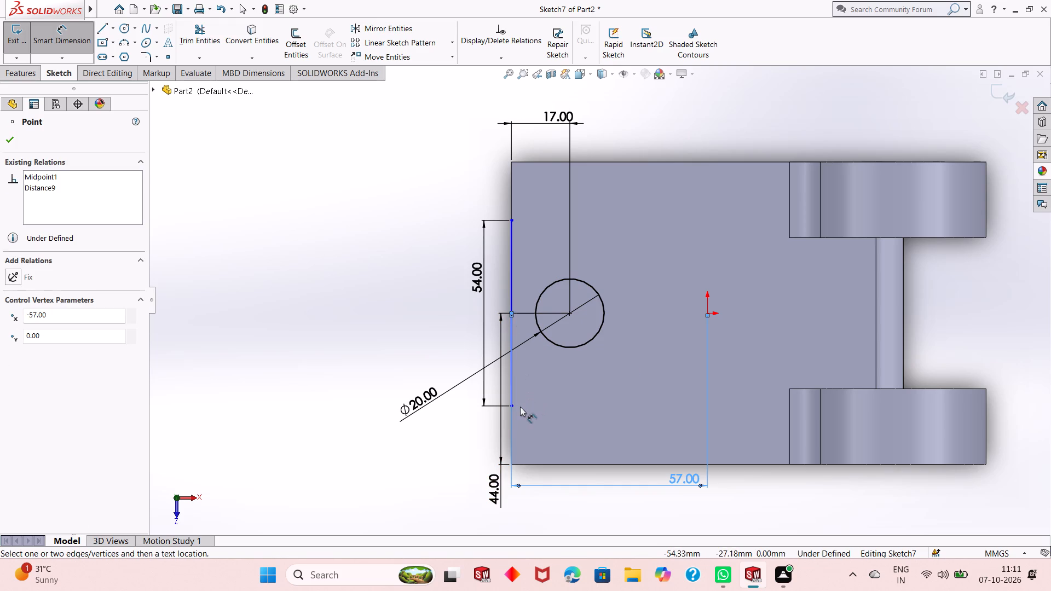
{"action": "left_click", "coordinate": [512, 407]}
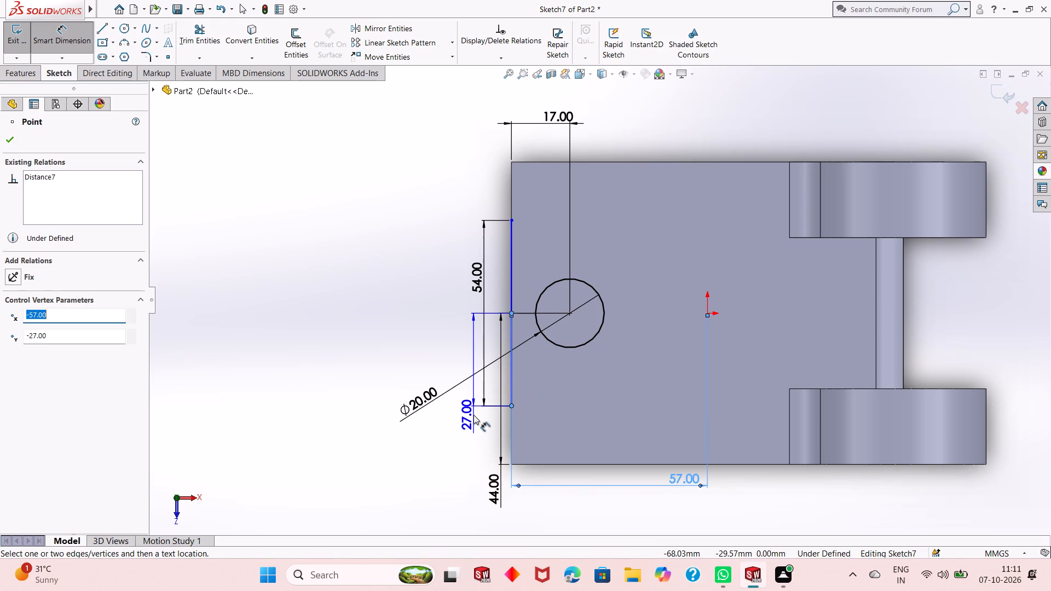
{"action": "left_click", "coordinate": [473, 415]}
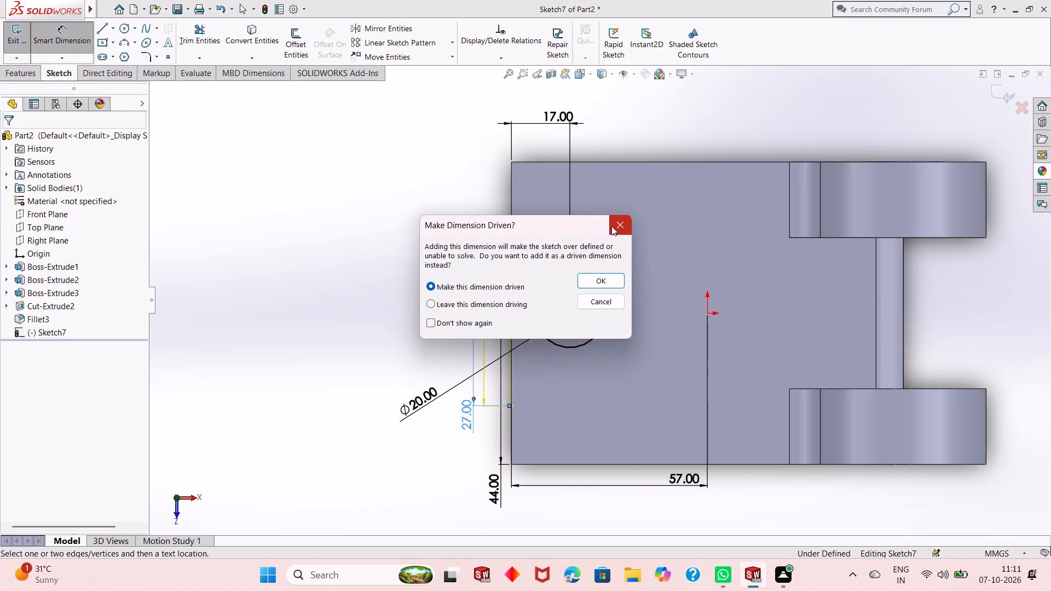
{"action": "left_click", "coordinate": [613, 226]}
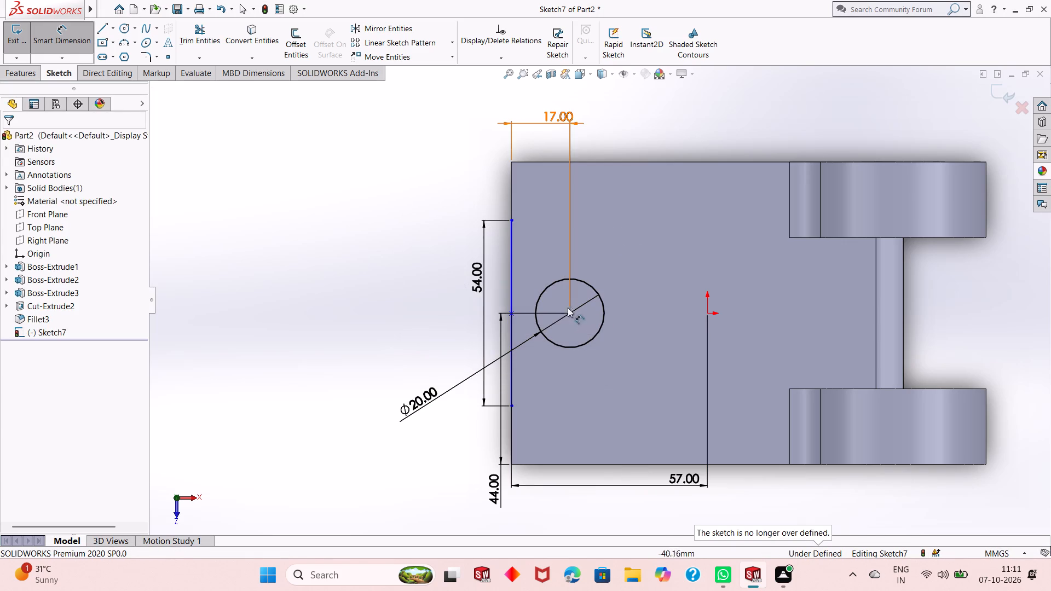
Dimension the midpoint of the 54 mm line 44 mm vertically from the plate's lower long edge.
{"action": "left_click", "coordinate": [511, 313]}
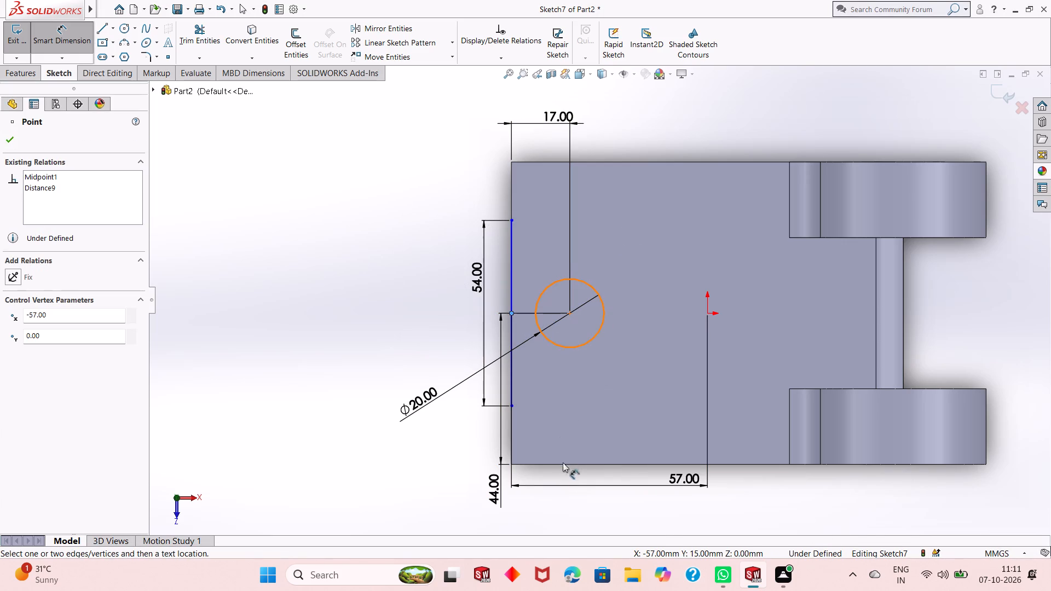
{"action": "left_click", "coordinate": [570, 465]}
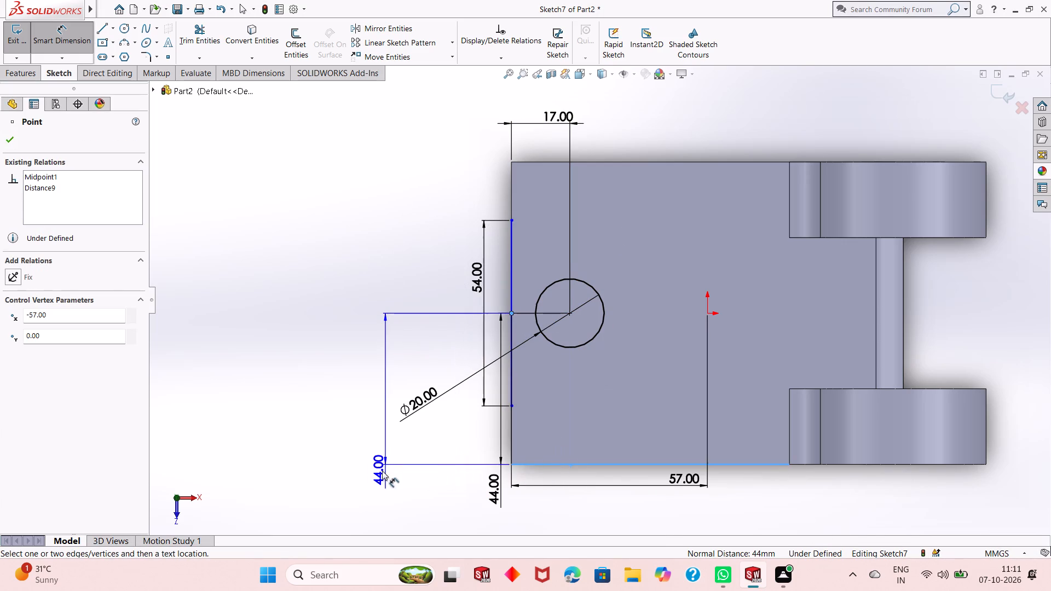
{"action": "left_click", "coordinate": [382, 471]}
{"action": "key", "text": "Return"}
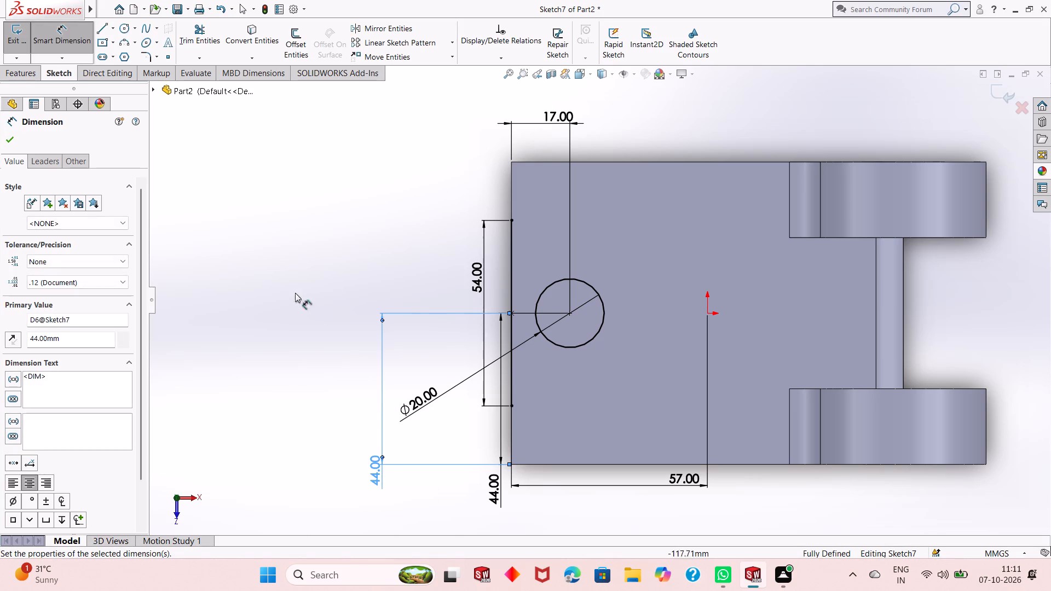
{"action": "right_click", "coordinate": [291, 266]}
{"action": "left_click", "coordinate": [333, 303]}
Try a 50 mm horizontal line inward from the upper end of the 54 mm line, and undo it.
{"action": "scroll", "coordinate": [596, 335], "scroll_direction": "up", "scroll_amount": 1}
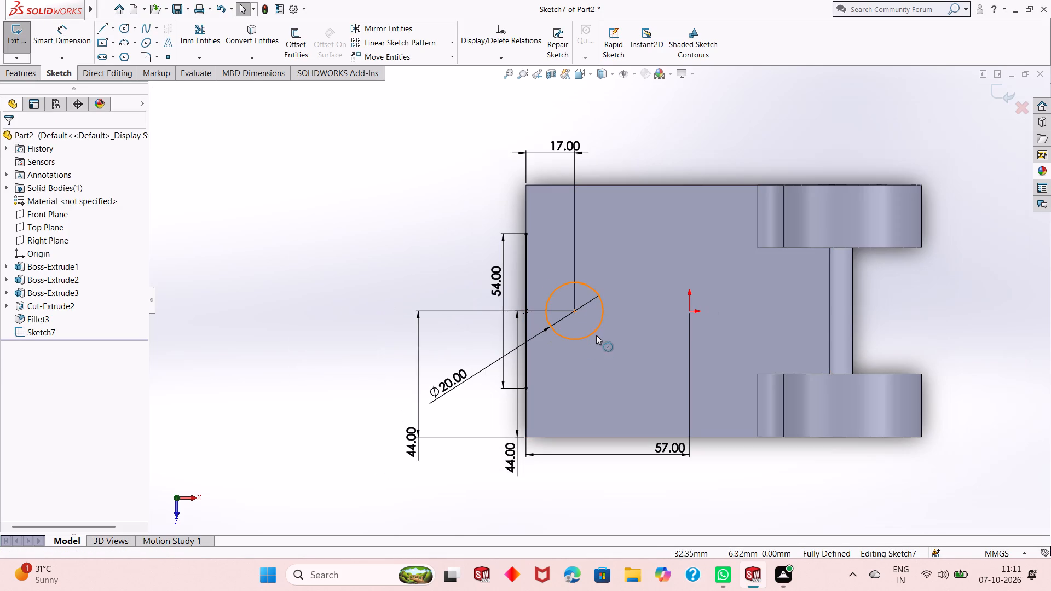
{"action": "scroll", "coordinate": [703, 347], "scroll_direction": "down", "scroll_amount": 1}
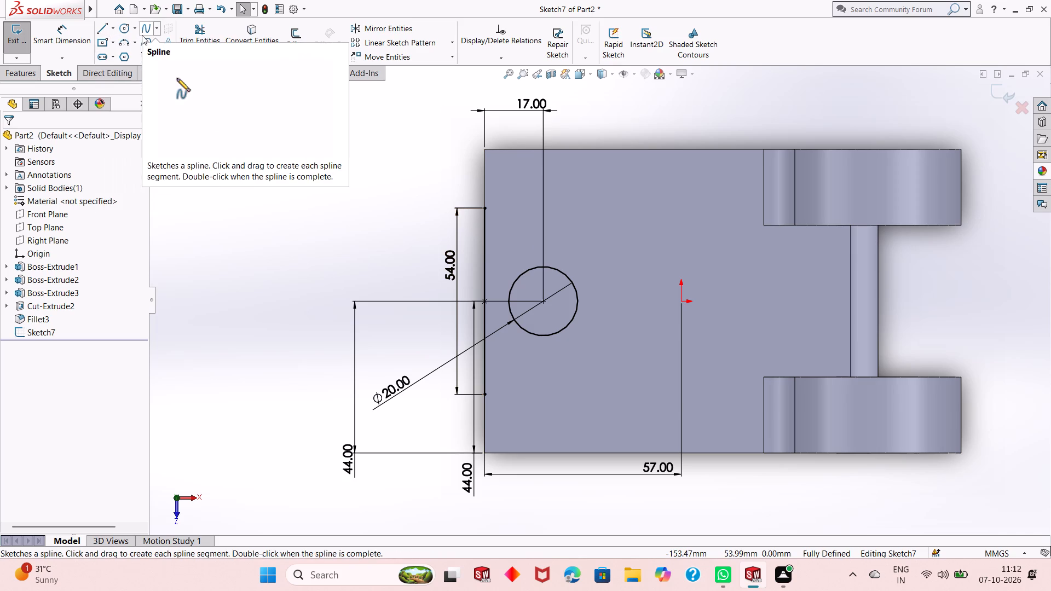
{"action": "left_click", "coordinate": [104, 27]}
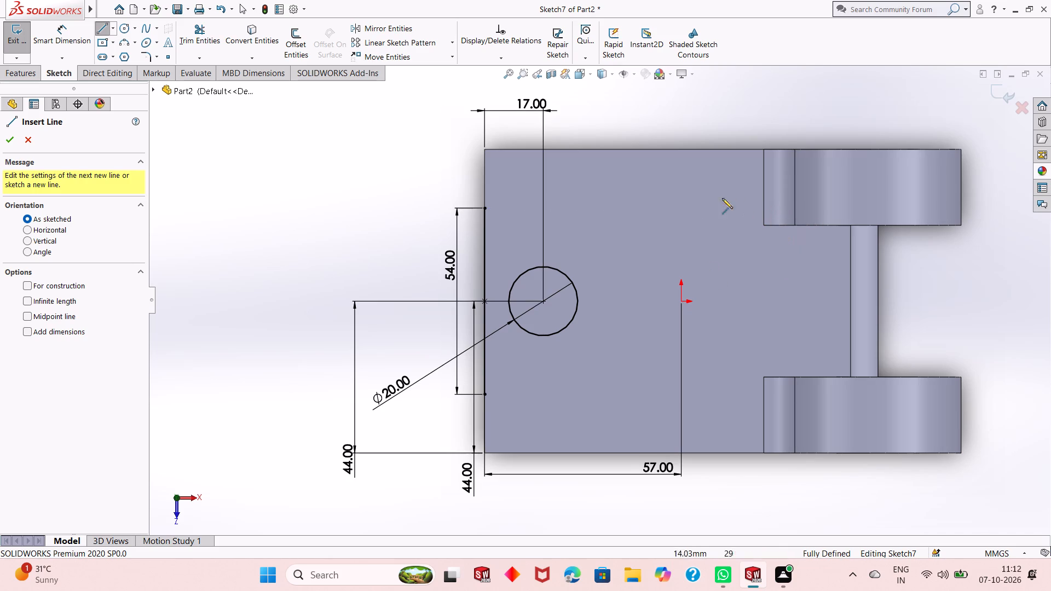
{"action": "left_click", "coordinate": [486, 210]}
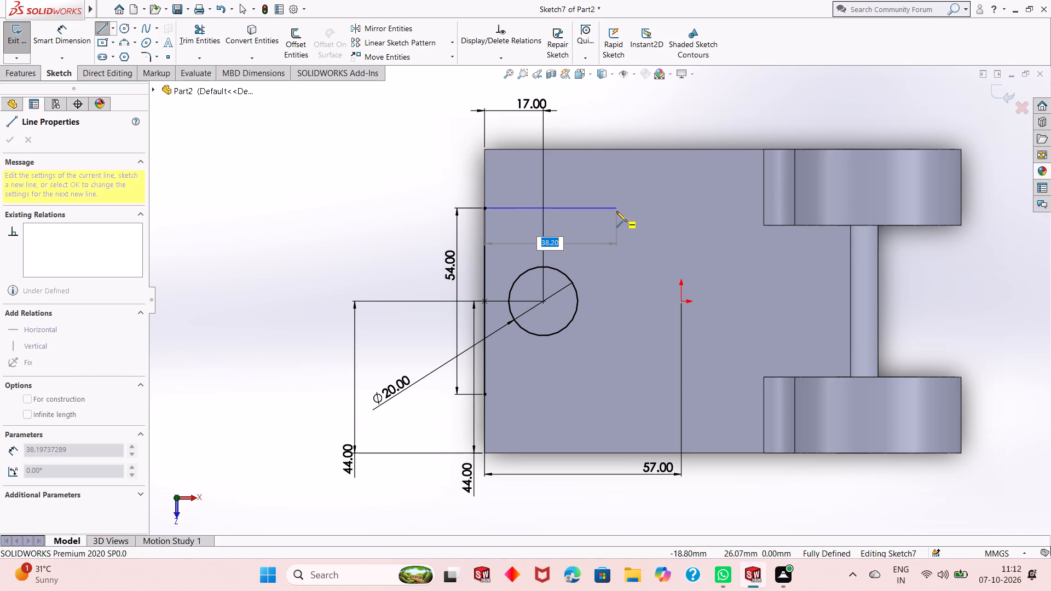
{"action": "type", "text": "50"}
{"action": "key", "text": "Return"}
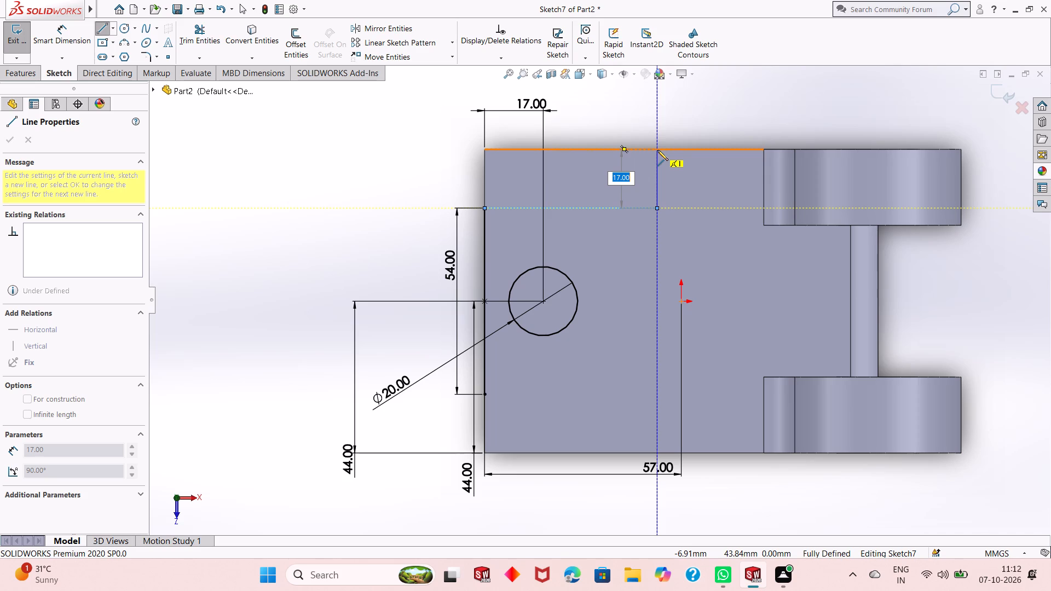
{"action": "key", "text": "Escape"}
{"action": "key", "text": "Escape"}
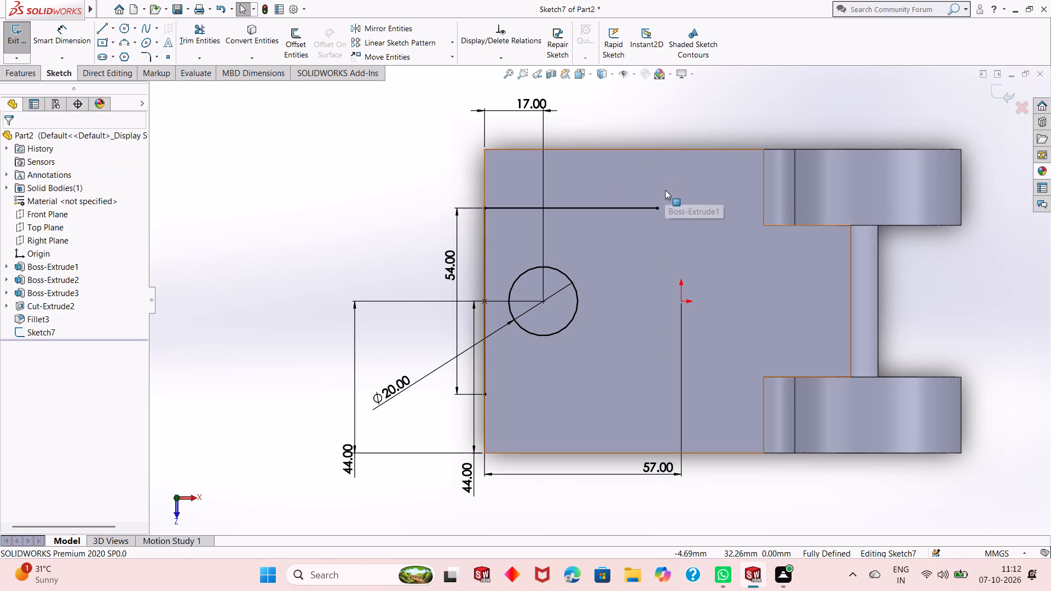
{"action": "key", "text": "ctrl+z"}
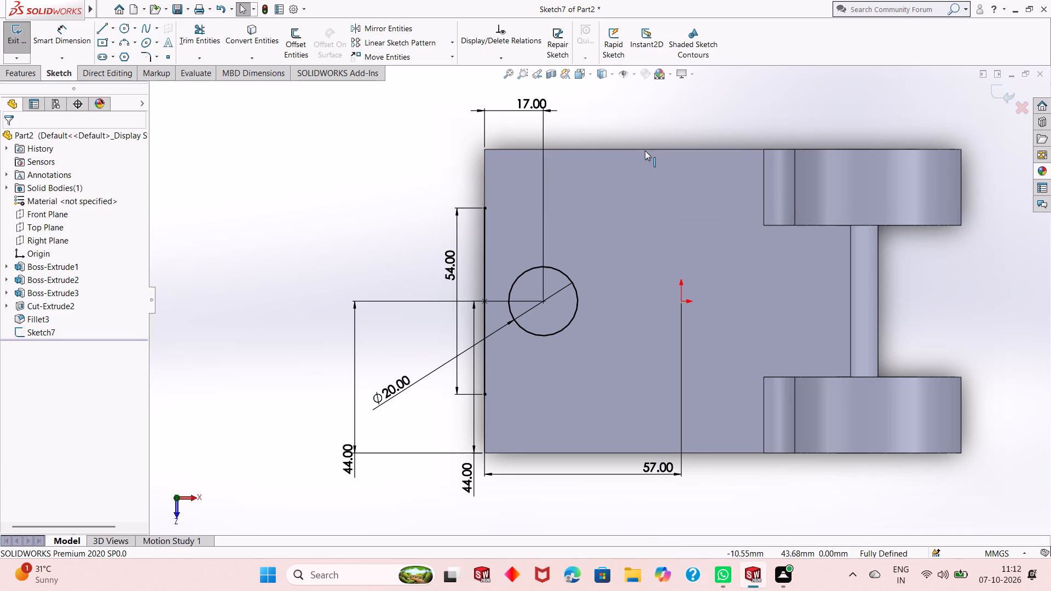
Sketch a 50 mm line along the plate's upper long edge, starting at the corner of the end edge.
{"action": "left_click", "coordinate": [101, 28]}
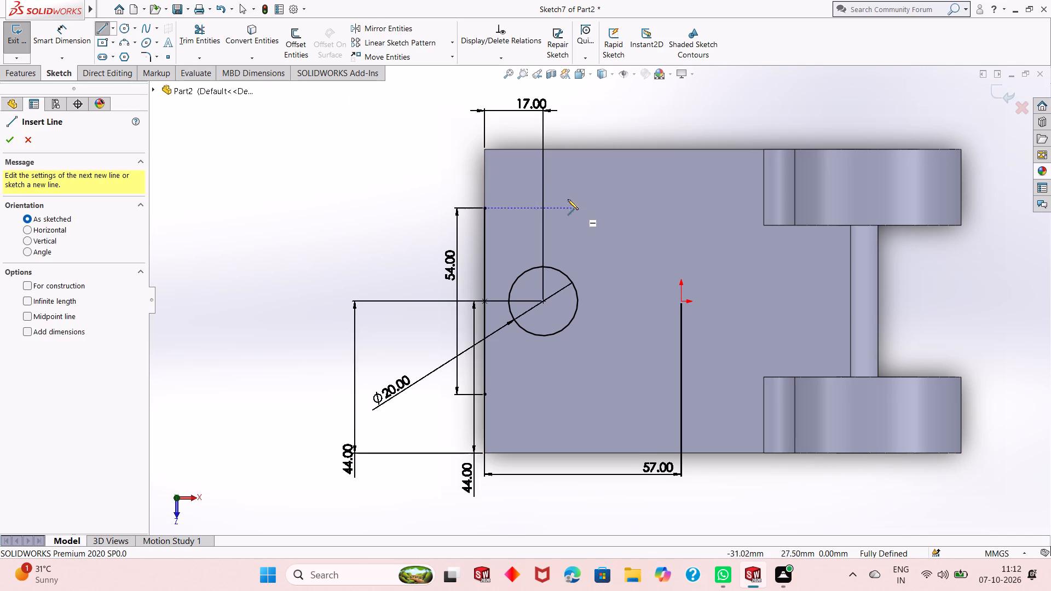
{"action": "left_click", "coordinate": [484, 149]}
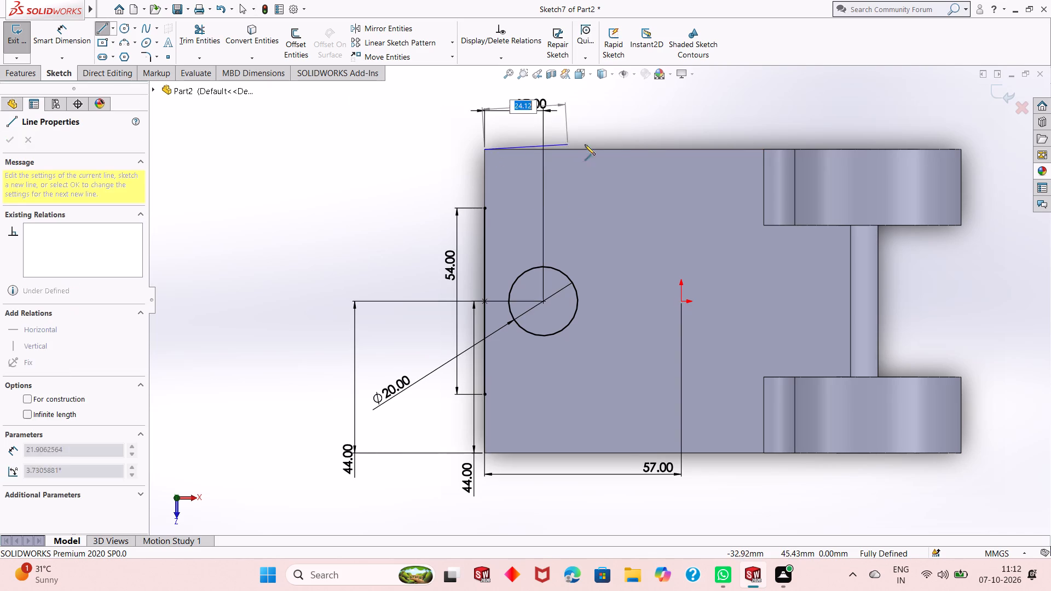
{"action": "type", "text": "50"}
{"action": "key", "text": "Return"}
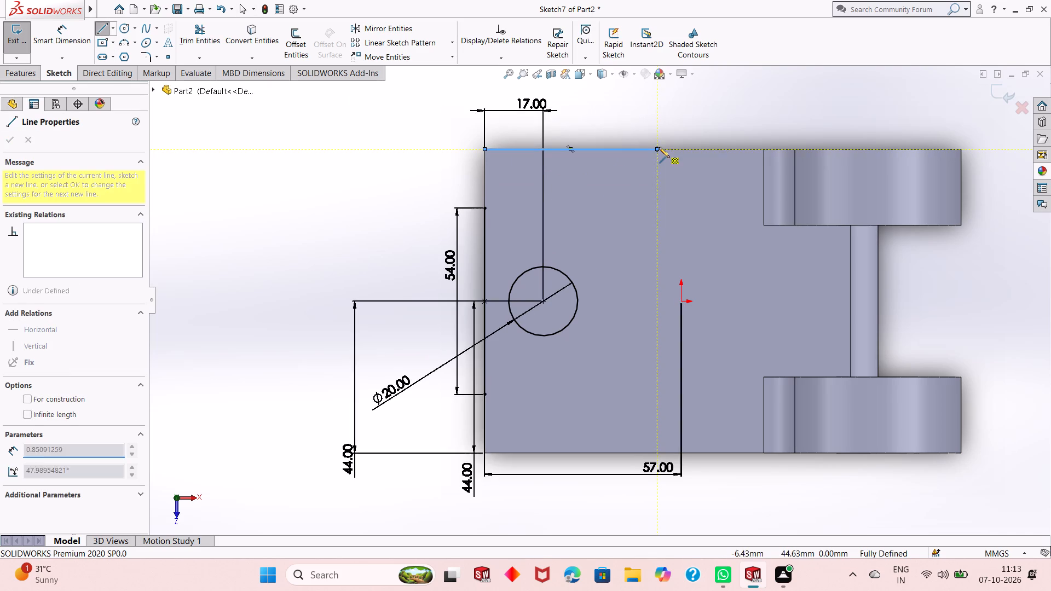
{"action": "key", "text": "Escape"}
{"action": "key", "text": "Escape"}
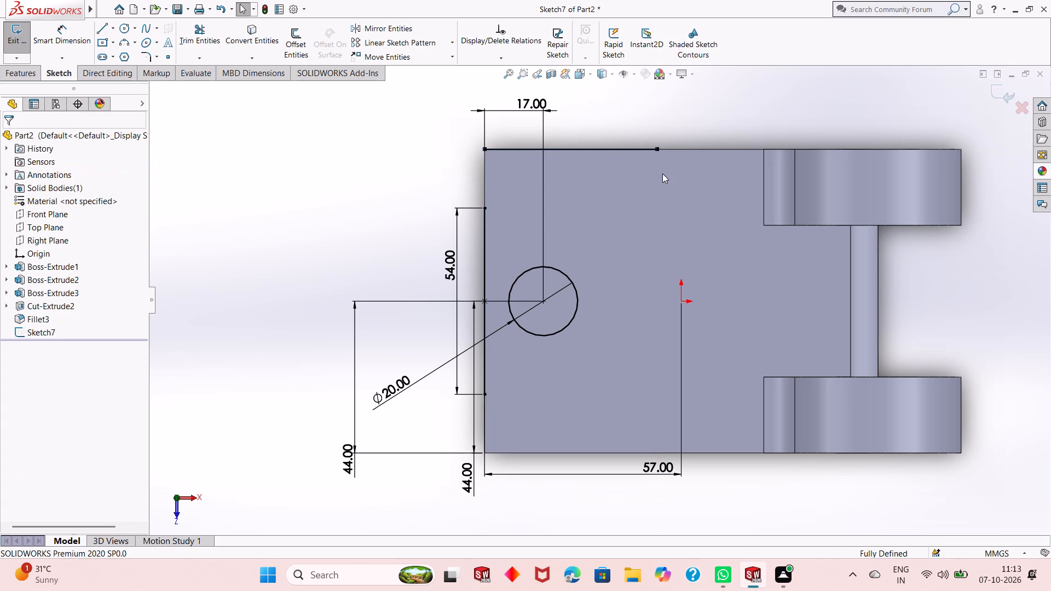
Sketch a 34 mm horizontal line inward from the upper end of the 54 mm line.
{"action": "left_click", "coordinate": [100, 26]}
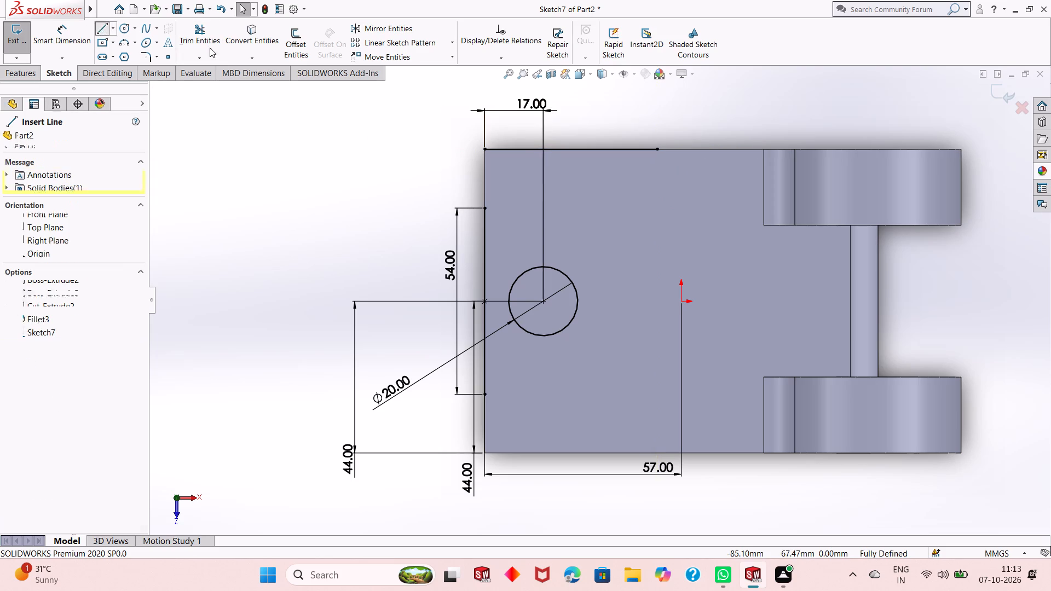
{"action": "left_click", "coordinate": [485, 208]}
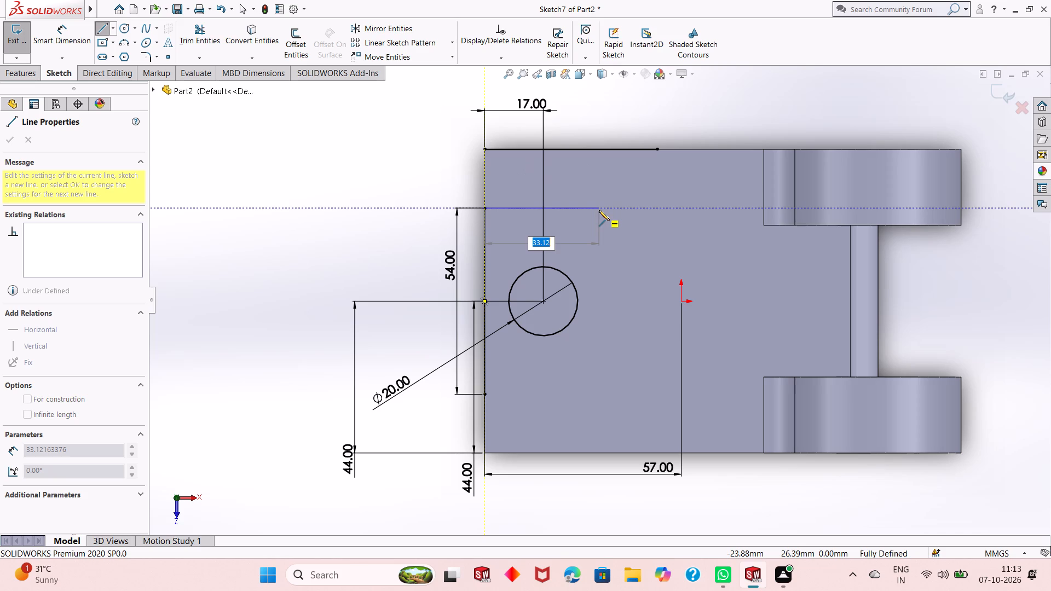
{"action": "type", "text": "34"}
{"action": "key", "text": "Return"}
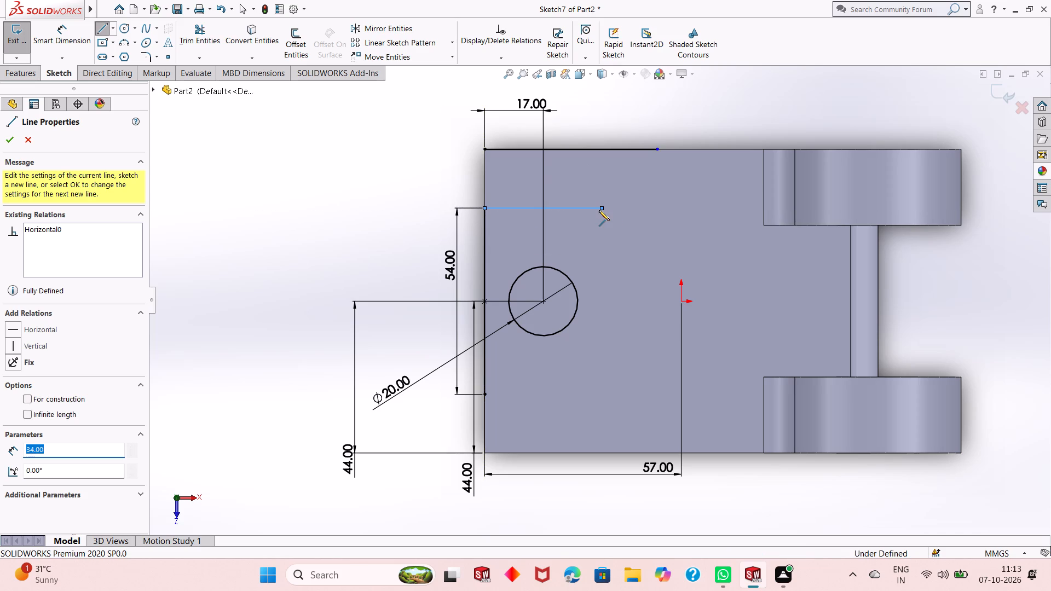
{"action": "right_click", "coordinate": [600, 210]}
{"action": "left_click", "coordinate": [636, 213]}
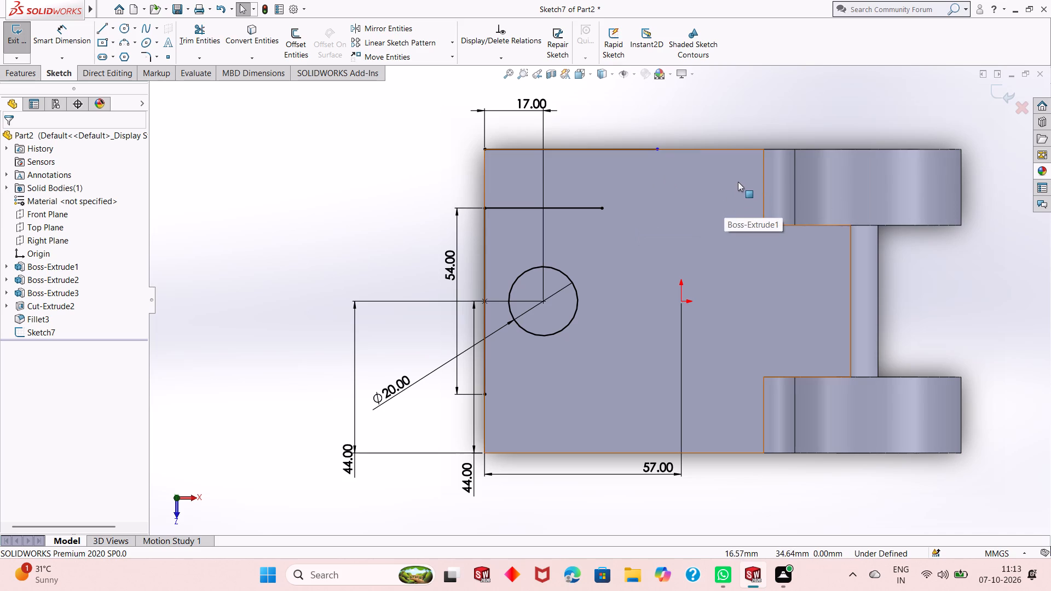
Sketch a three-point arc of about 16.5 mm radius joining the inner ends of the 34 mm and 50 mm lines, bulging away from the corner.
{"action": "middle_click_drag", "start_coordinate": [777, 242], "coordinate": [775, 148]}
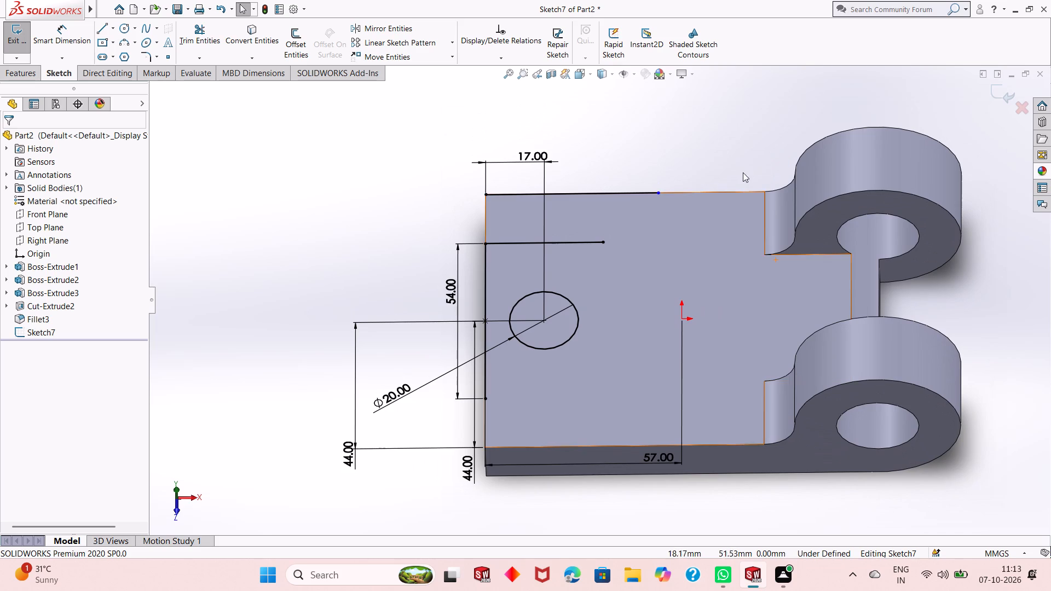
{"action": "middle_click_drag", "start_coordinate": [726, 176], "coordinate": [720, 299]}
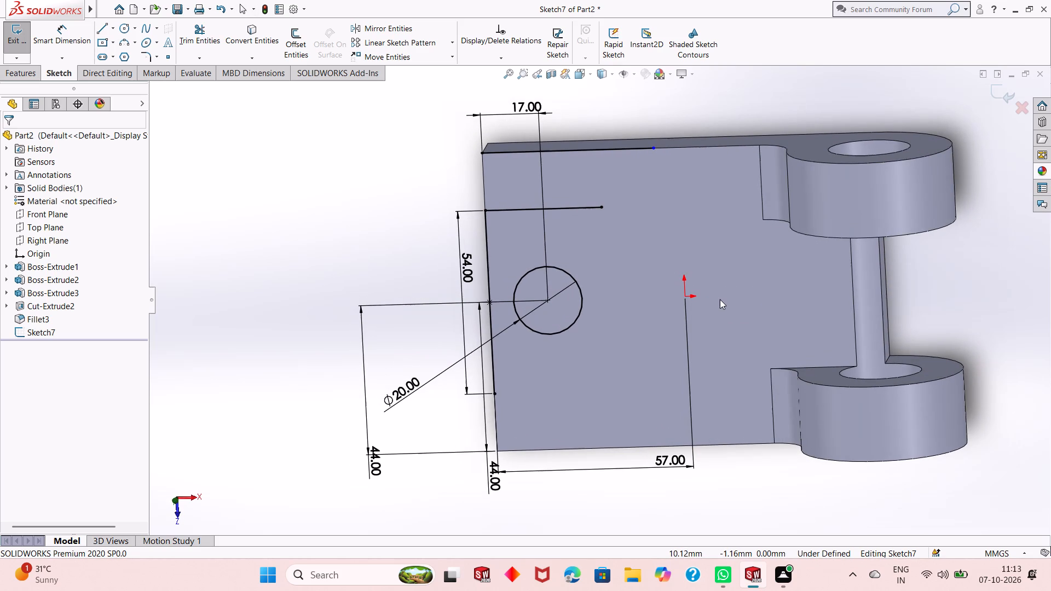
{"action": "key", "text": "ctrl+8"}
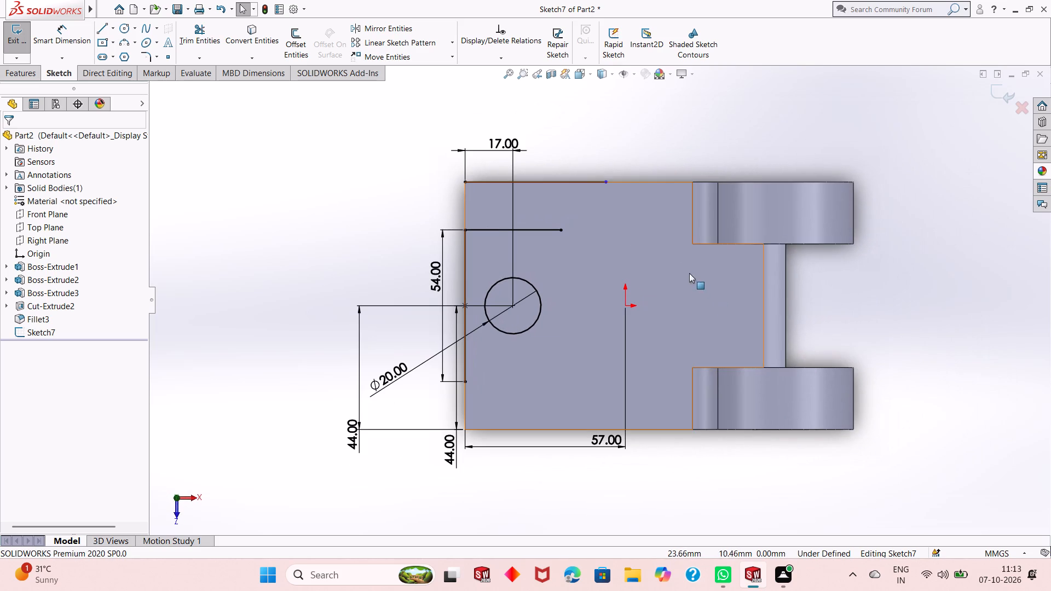
{"action": "scroll", "coordinate": [594, 217], "scroll_direction": "down", "scroll_amount": 1}
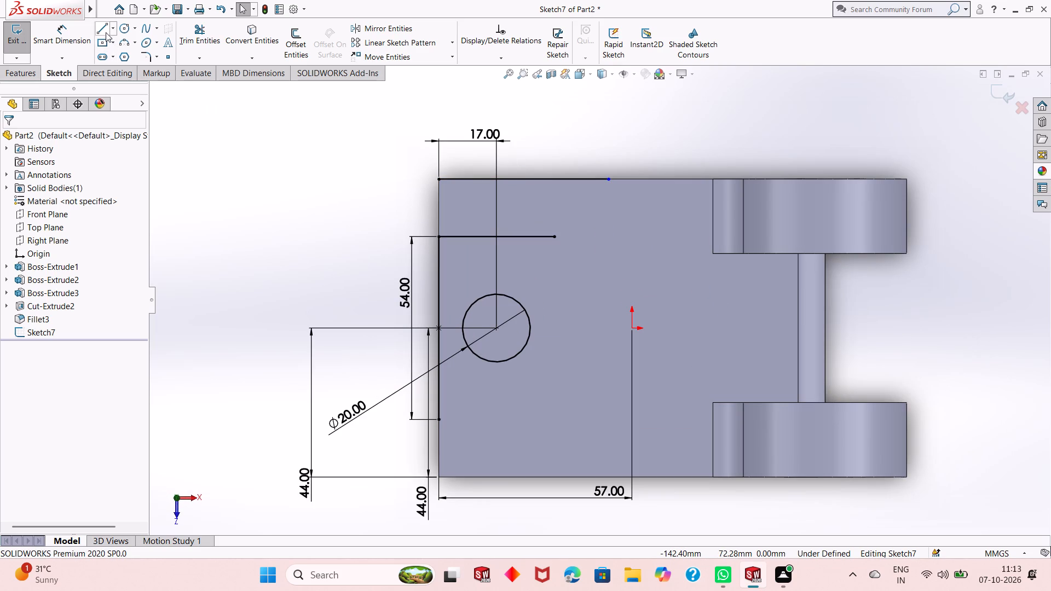
{"action": "left_click", "coordinate": [120, 42]}
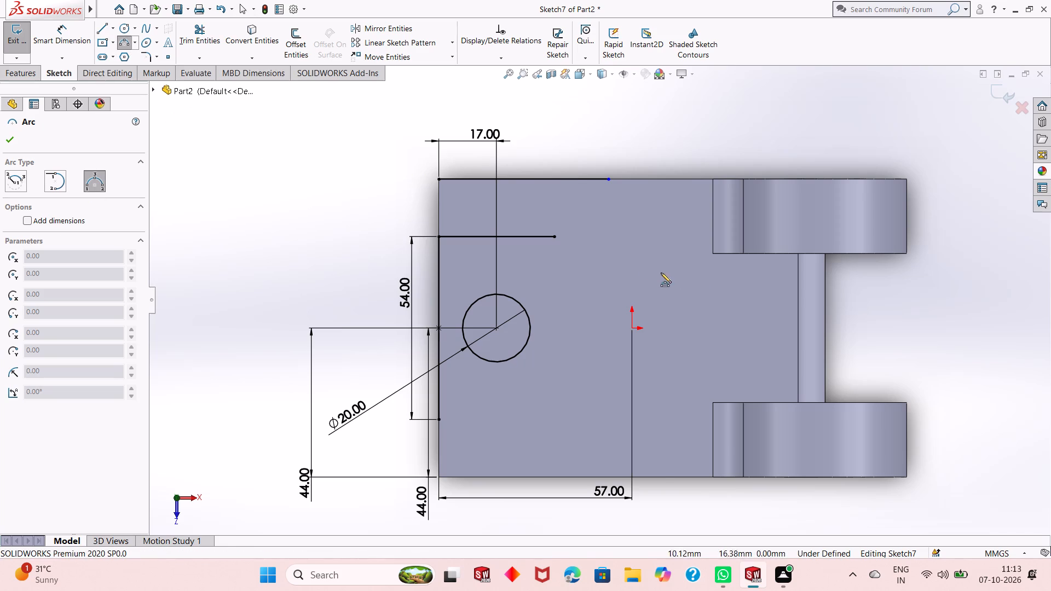
{"action": "left_click", "coordinate": [553, 237]}
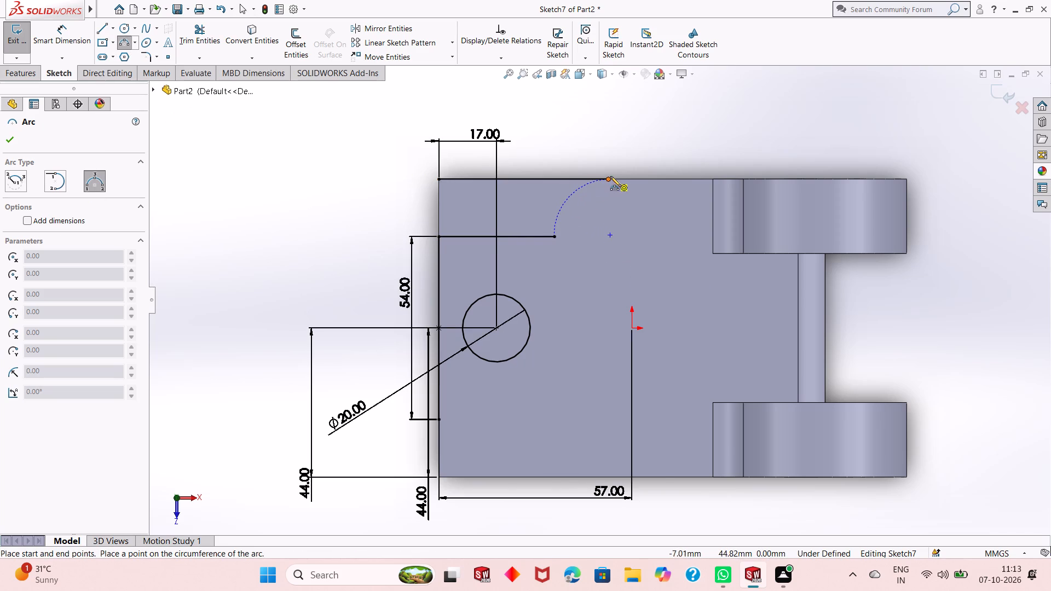
{"action": "left_click", "coordinate": [607, 181]}
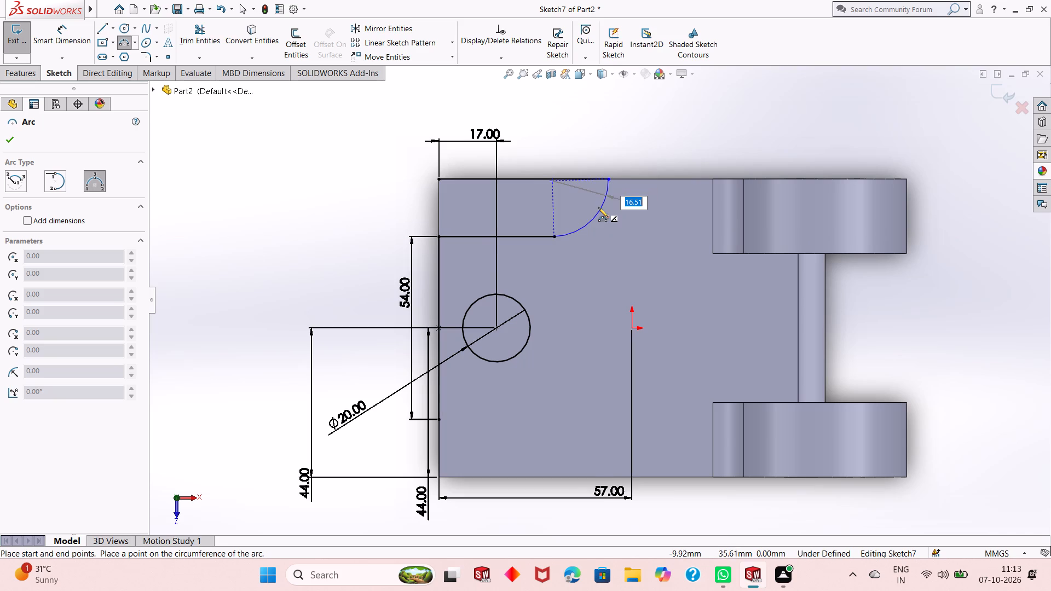
{"action": "left_click", "coordinate": [598, 207]}
{"action": "right_click", "coordinate": [619, 137]}
{"action": "left_click", "coordinate": [625, 144]}
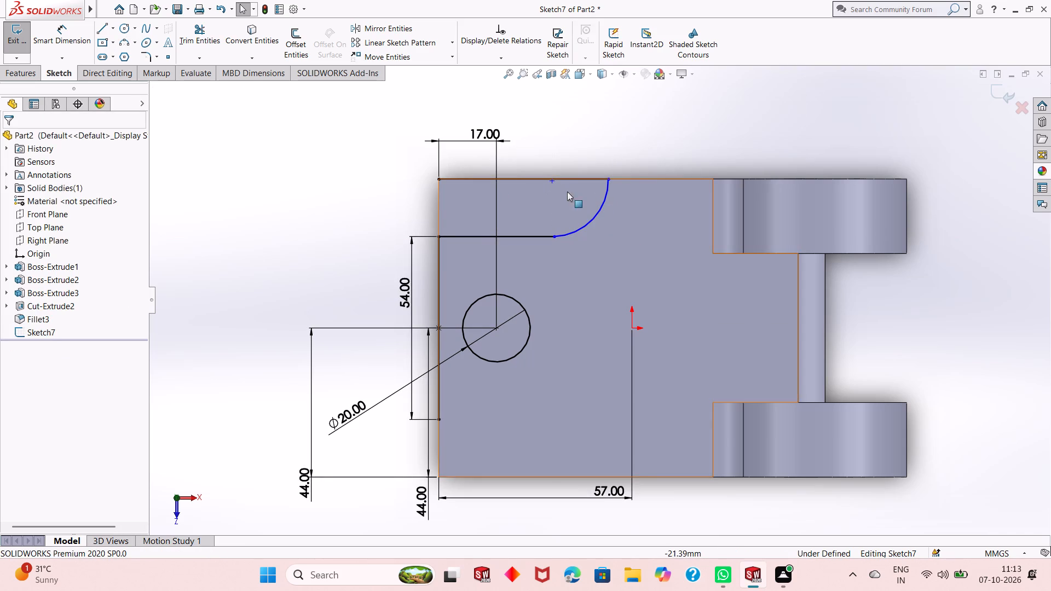
Dimension the radius of the arc joining the 34 mm and 50 mm lines.
{"action": "scroll", "coordinate": [573, 209], "scroll_direction": "down", "scroll_amount": 3}
{"action": "scroll", "coordinate": [571, 213], "scroll_direction": "up", "scroll_amount": 3}
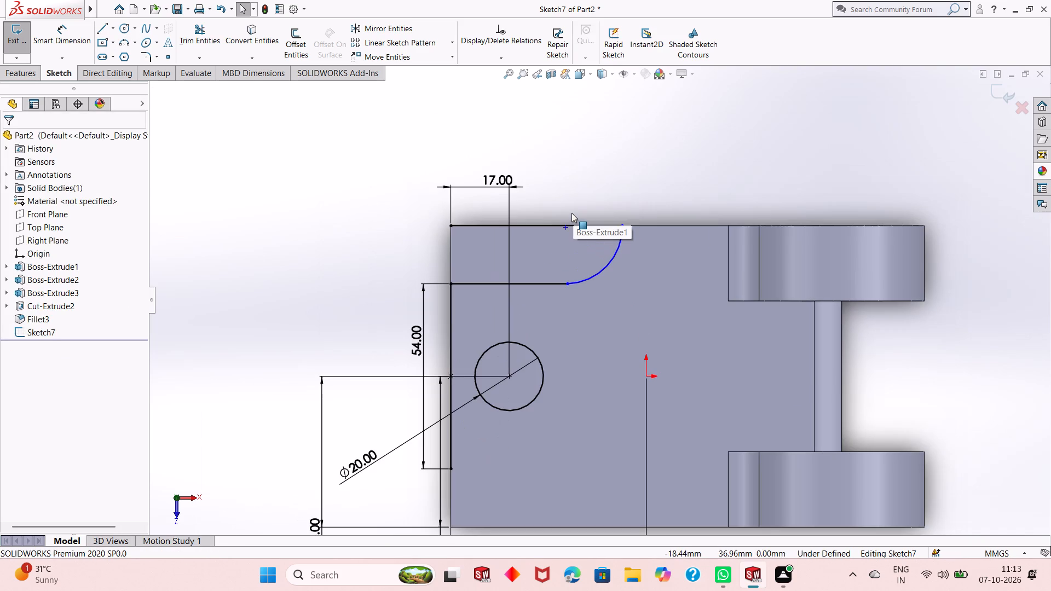
{"action": "scroll", "coordinate": [580, 265], "scroll_direction": "up", "scroll_amount": 1}
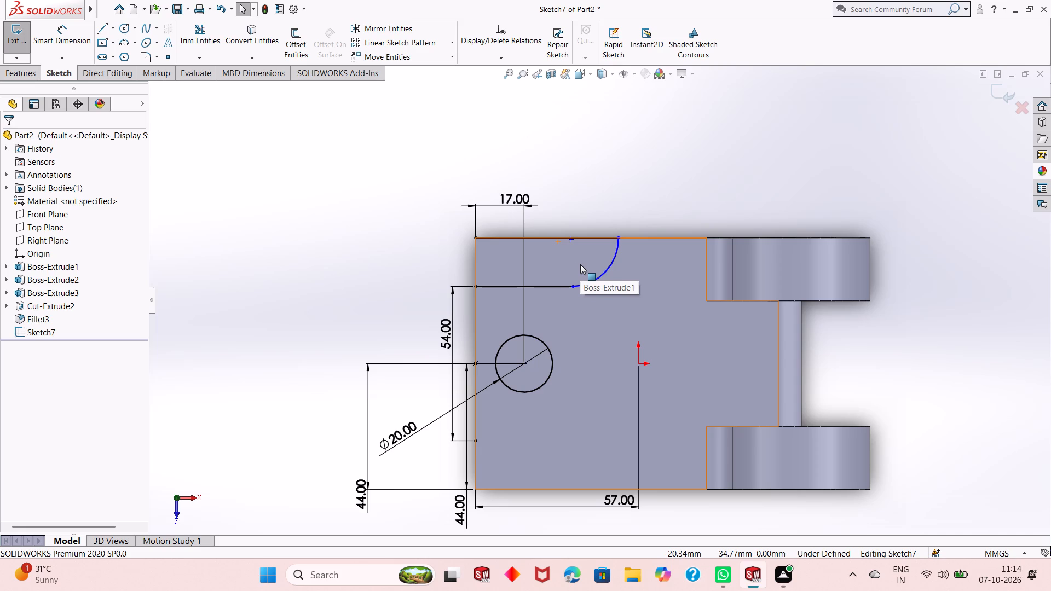
{"action": "left_click", "coordinate": [84, 39]}
{"action": "left_click", "coordinate": [607, 275]}
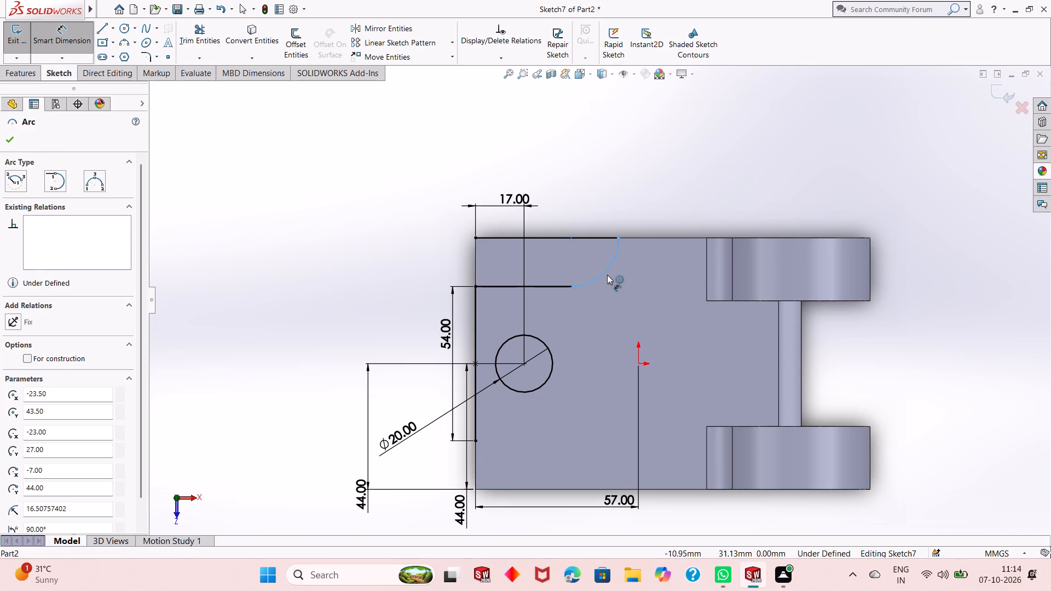
{"action": "left_click", "coordinate": [613, 289]}
{"action": "key", "text": "Return"}
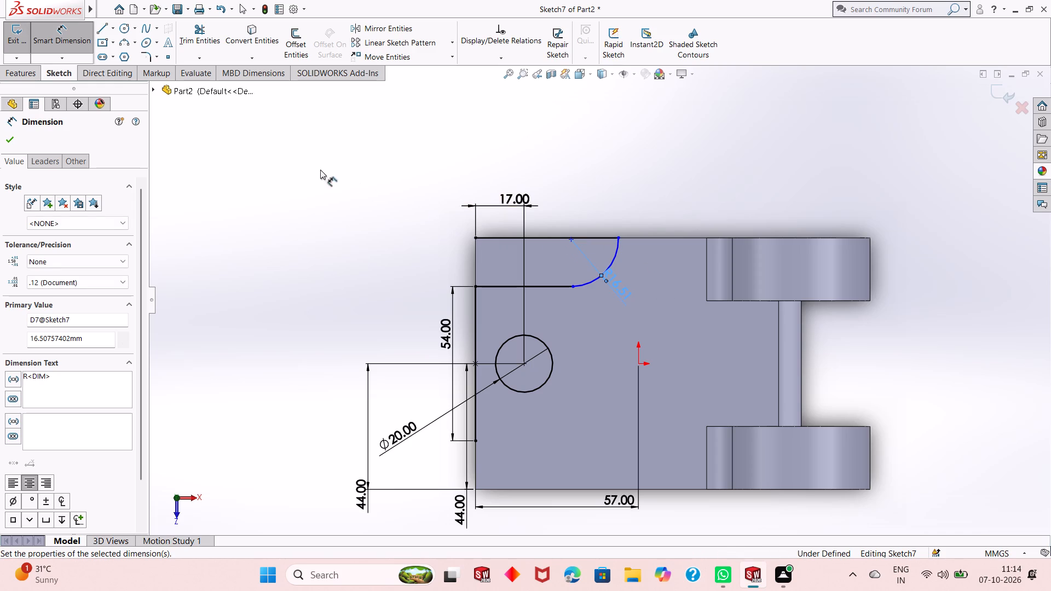
Sketch a vertical line along the end edge from the upper end of the 54 mm line to the plate's upper corner.
{"action": "left_click", "coordinate": [100, 31]}
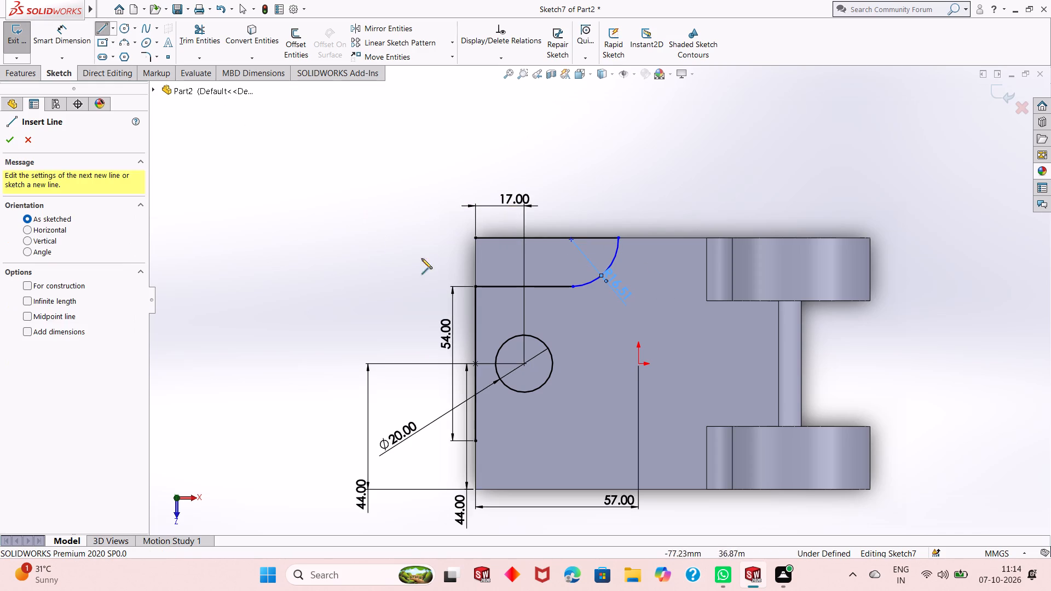
{"action": "left_click", "coordinate": [475, 288]}
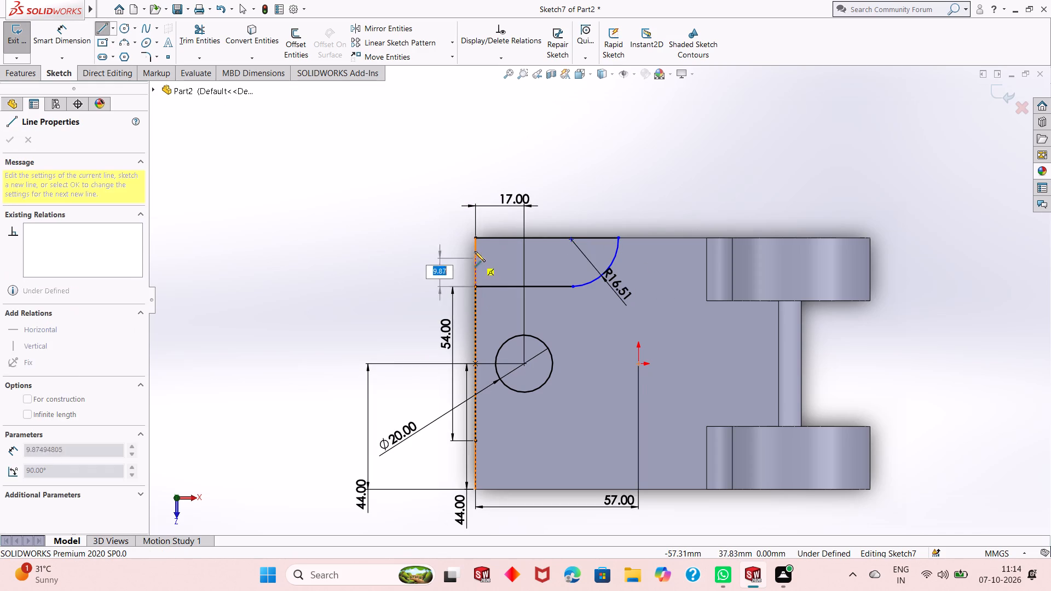
{"action": "left_click", "coordinate": [478, 239]}
{"action": "right_click", "coordinate": [431, 220]}
{"action": "left_click", "coordinate": [442, 227]}
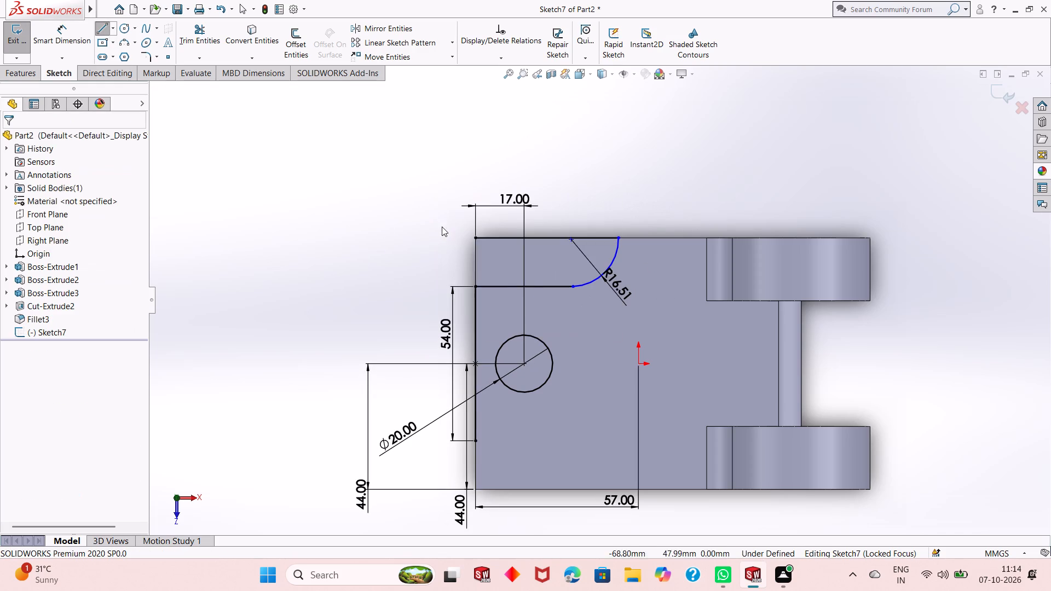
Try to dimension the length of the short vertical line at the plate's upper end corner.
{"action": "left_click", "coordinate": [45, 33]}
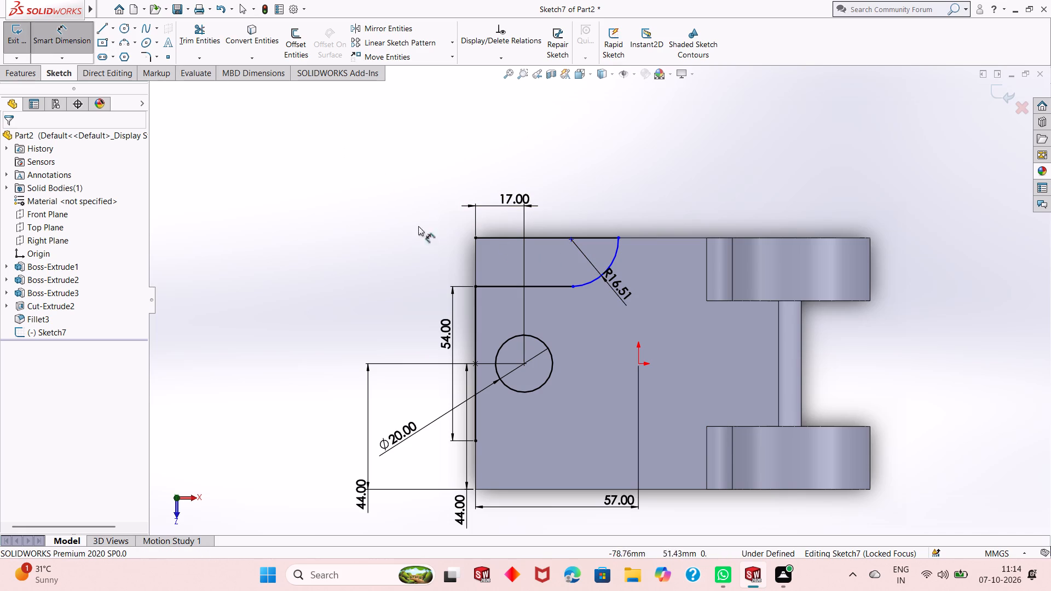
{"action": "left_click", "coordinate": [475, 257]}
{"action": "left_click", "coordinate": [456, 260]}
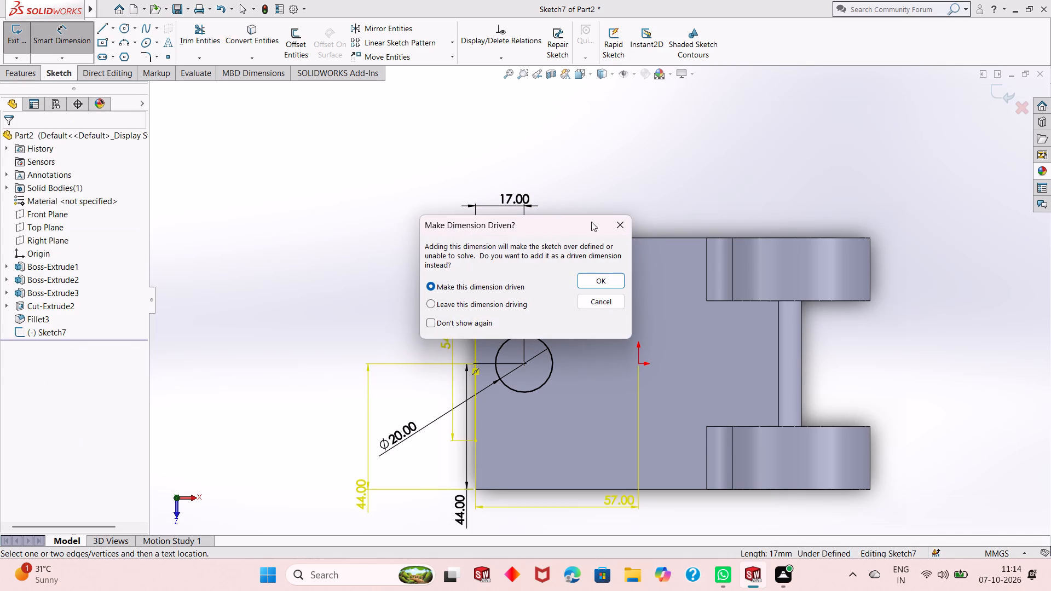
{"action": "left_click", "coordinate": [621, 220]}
Dimension the lengths of the 50 mm line on the upper long edge and the 34 mm line below it.
{"action": "left_click", "coordinate": [575, 235]}
{"action": "left_click", "coordinate": [574, 223]}
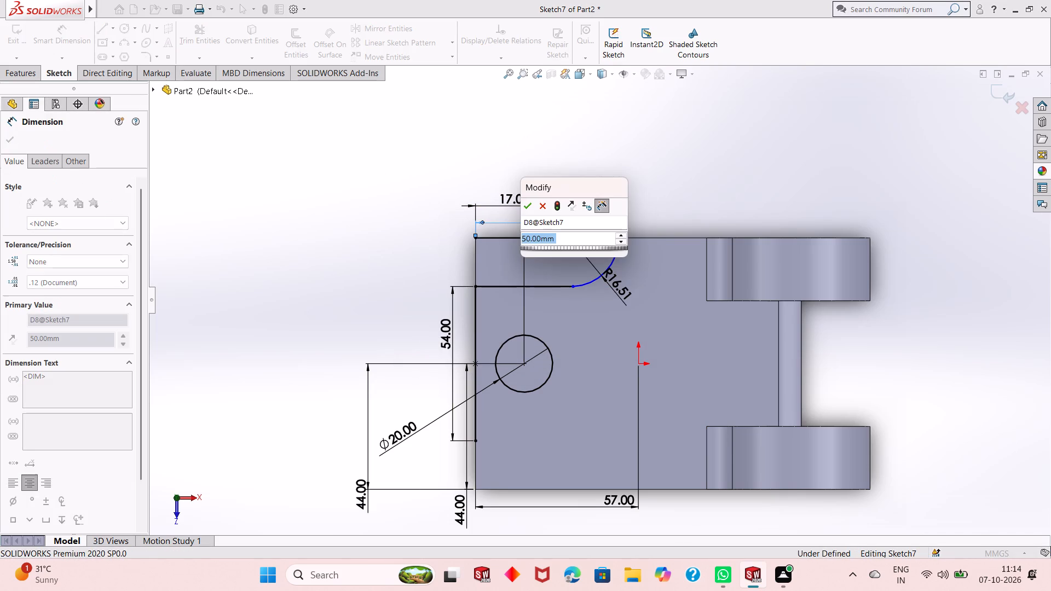
{"action": "key", "text": "Return"}
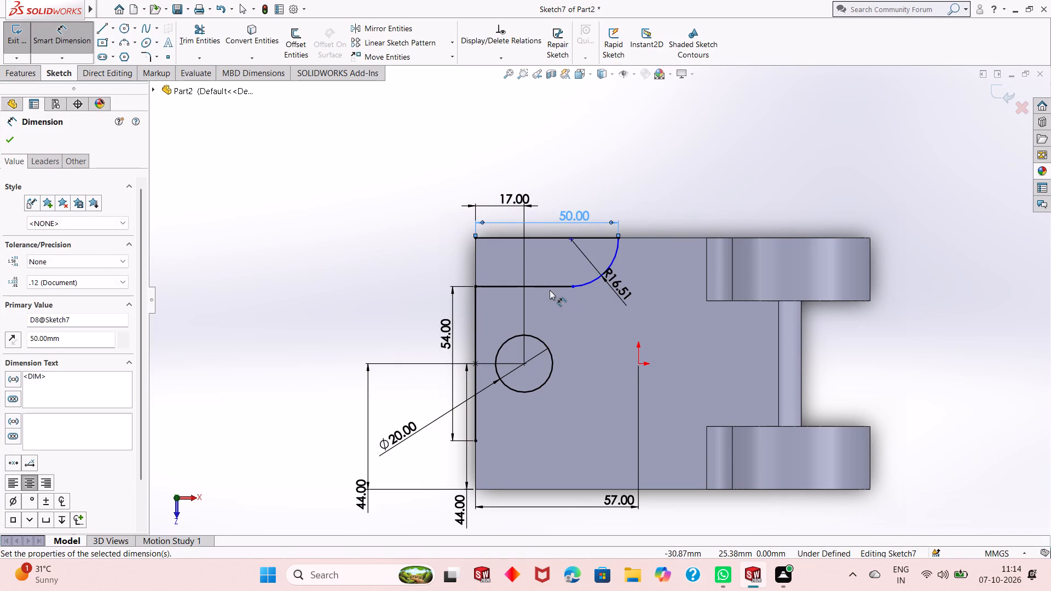
{"action": "left_click", "coordinate": [550, 290]}
{"action": "left_click", "coordinate": [549, 288]}
{"action": "left_click", "coordinate": [551, 271]}
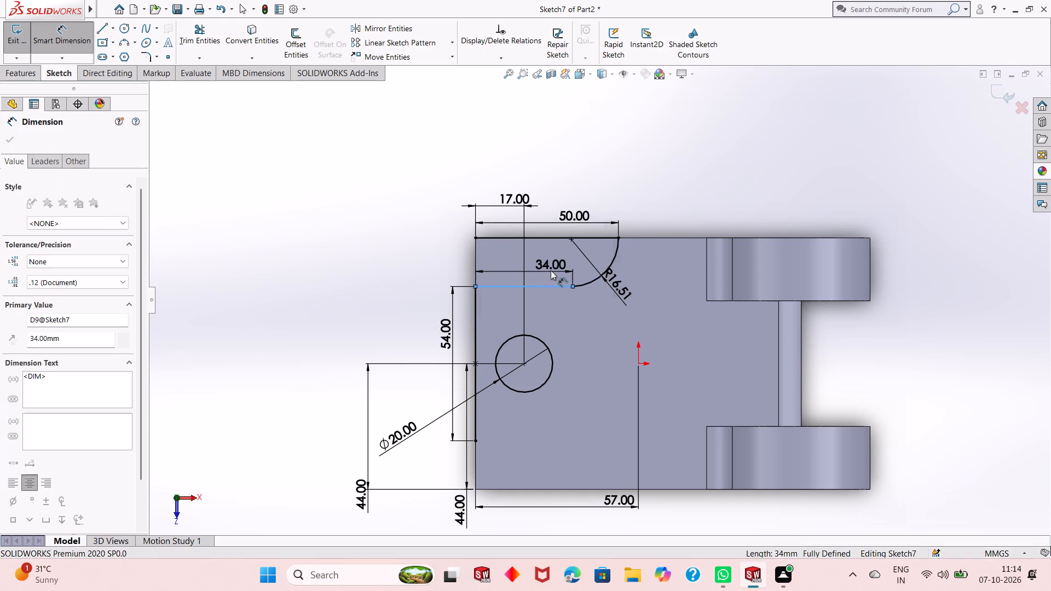
{"action": "key", "text": "Return"}
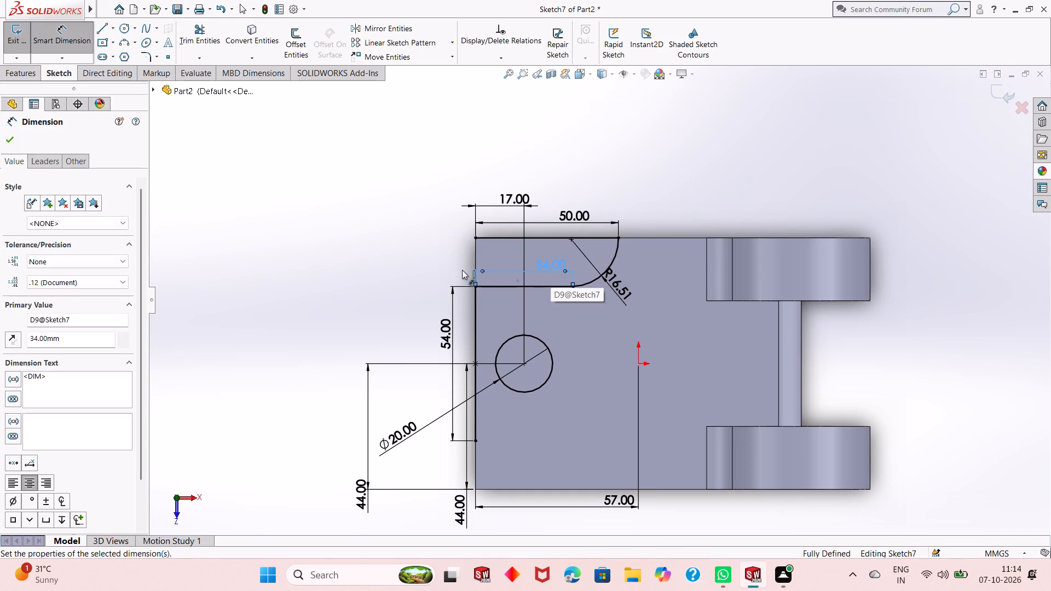
{"action": "right_click", "coordinate": [385, 233]}
{"action": "left_click", "coordinate": [412, 268]}
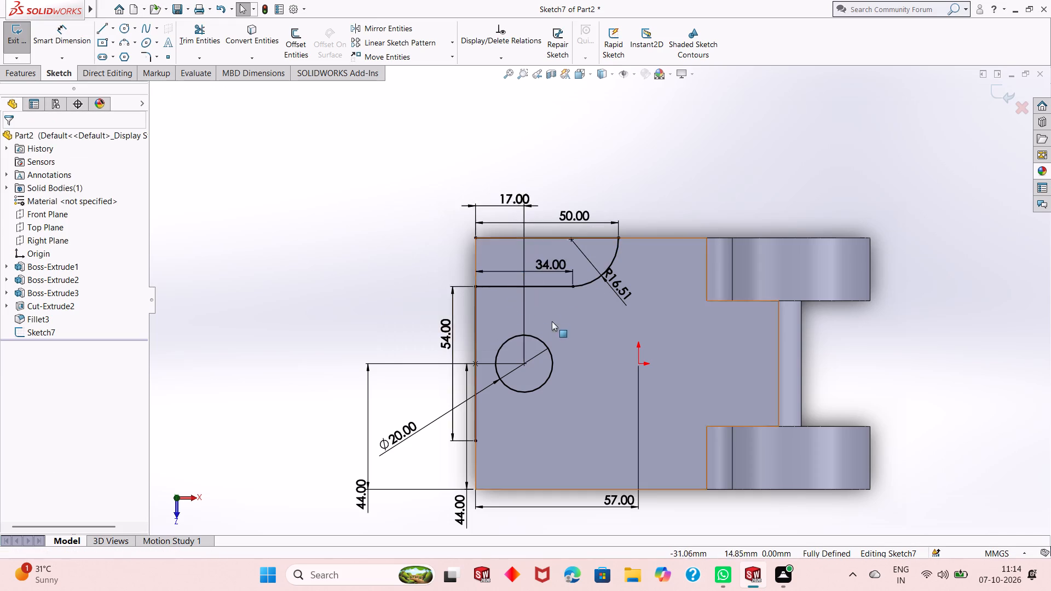
Move the 57 mm dimension farther below the plate and the inner 44 mm dimension farther out from the end edge.
{"action": "scroll", "coordinate": [552, 321], "scroll_direction": "up", "scroll_amount": 4}
{"action": "scroll", "coordinate": [615, 395], "scroll_direction": "down", "scroll_amount": 3}
{"action": "left_click_drag", "start_coordinate": [600, 384], "coordinate": [603, 456]}
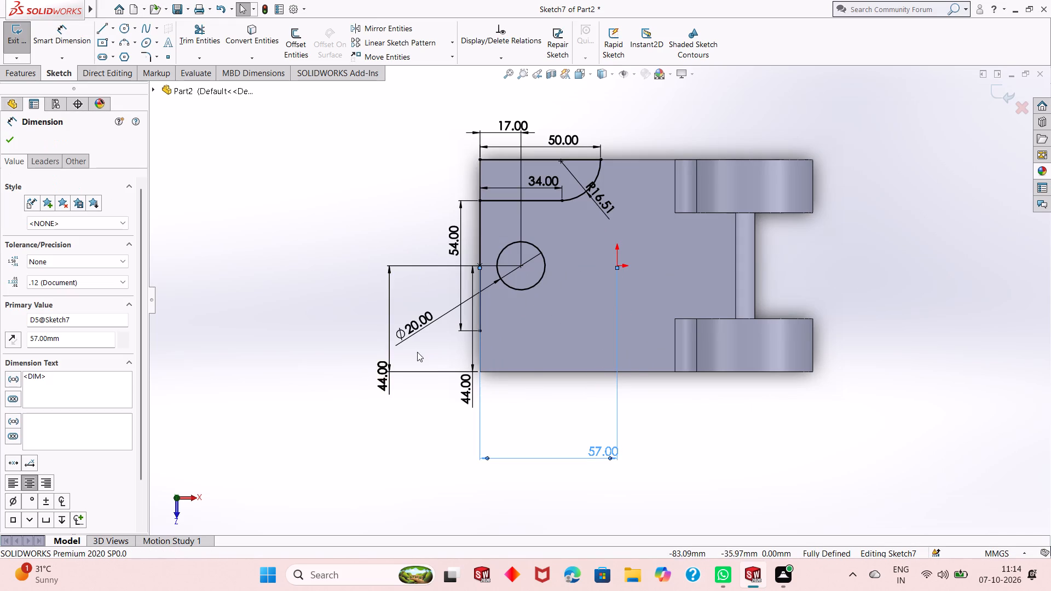
{"action": "left_click_drag", "start_coordinate": [469, 389], "coordinate": [397, 391]}
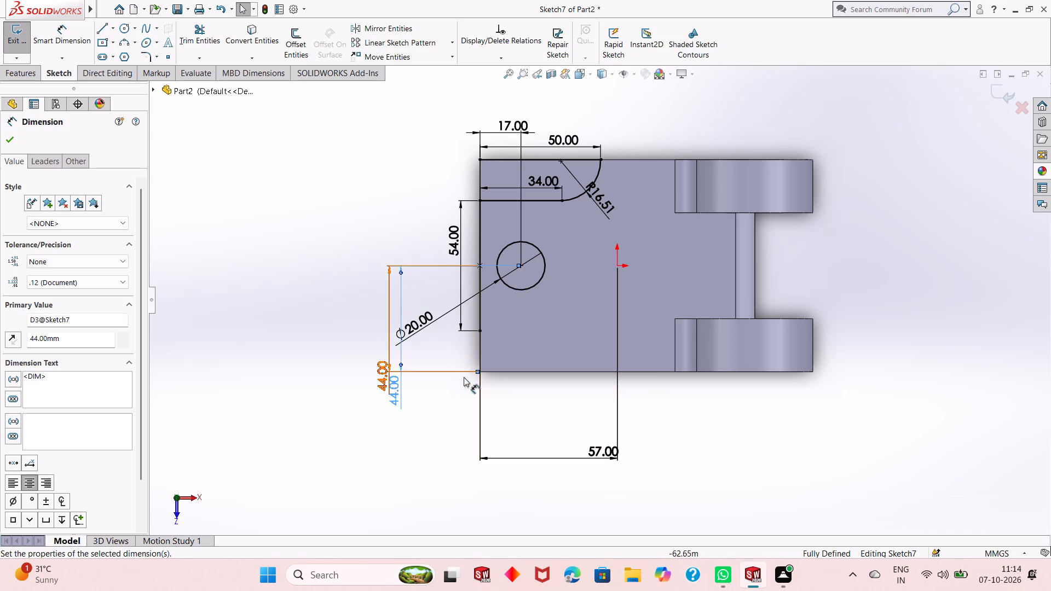
{"action": "left_click", "coordinate": [437, 437]}
{"action": "scroll", "coordinate": [690, 327], "scroll_direction": "down", "scroll_amount": 1}
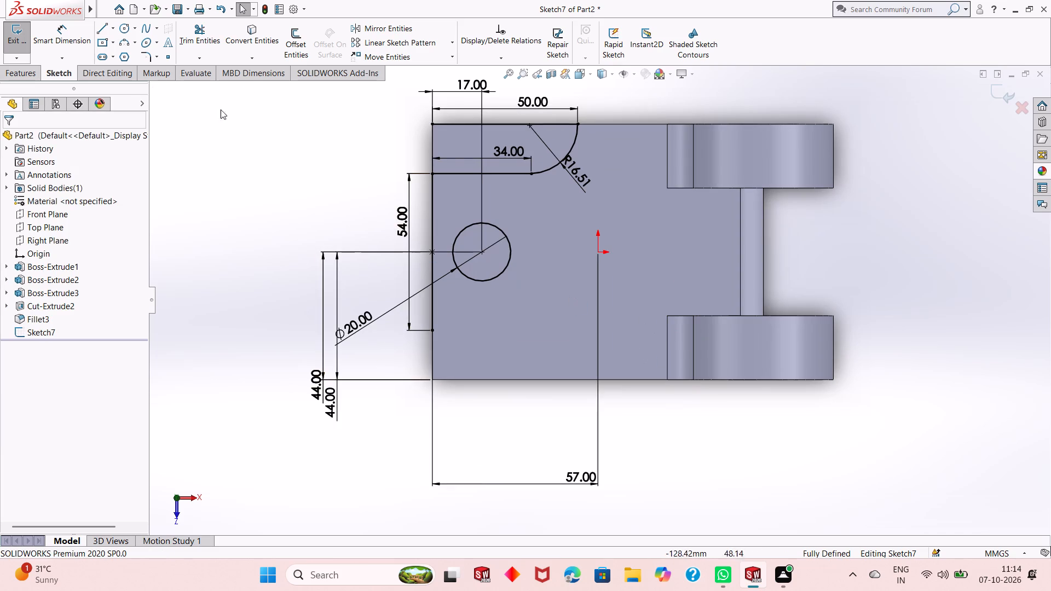
Sketch a 50 mm horizontal line along the plate's lower long edge, starting at the end-edge corner.
{"action": "left_click", "coordinate": [101, 28]}
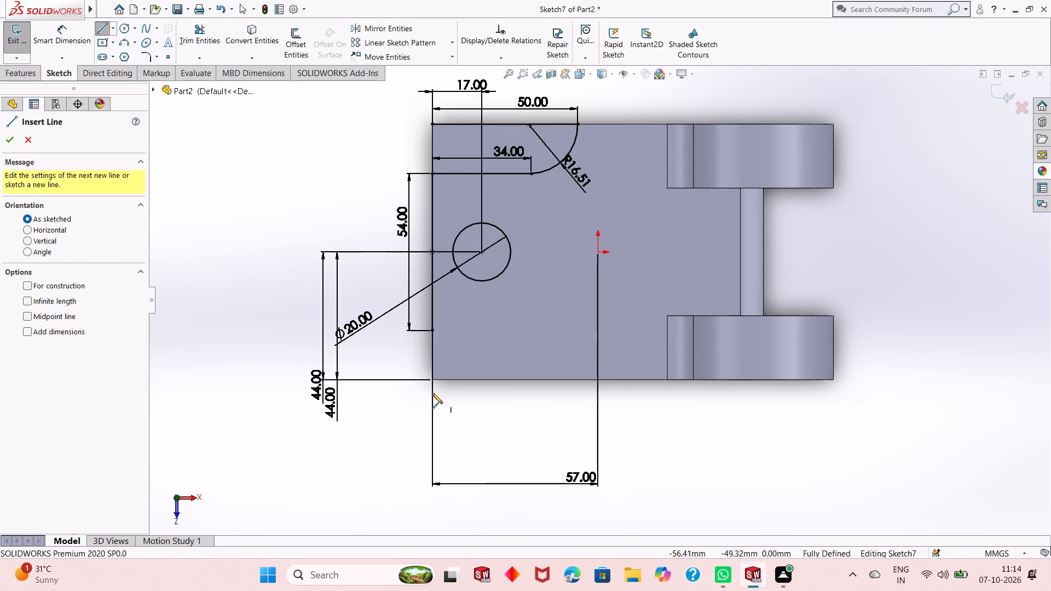
{"action": "left_click", "coordinate": [432, 380]}
{"action": "type", "text": "50"}
{"action": "key", "text": "Return"}
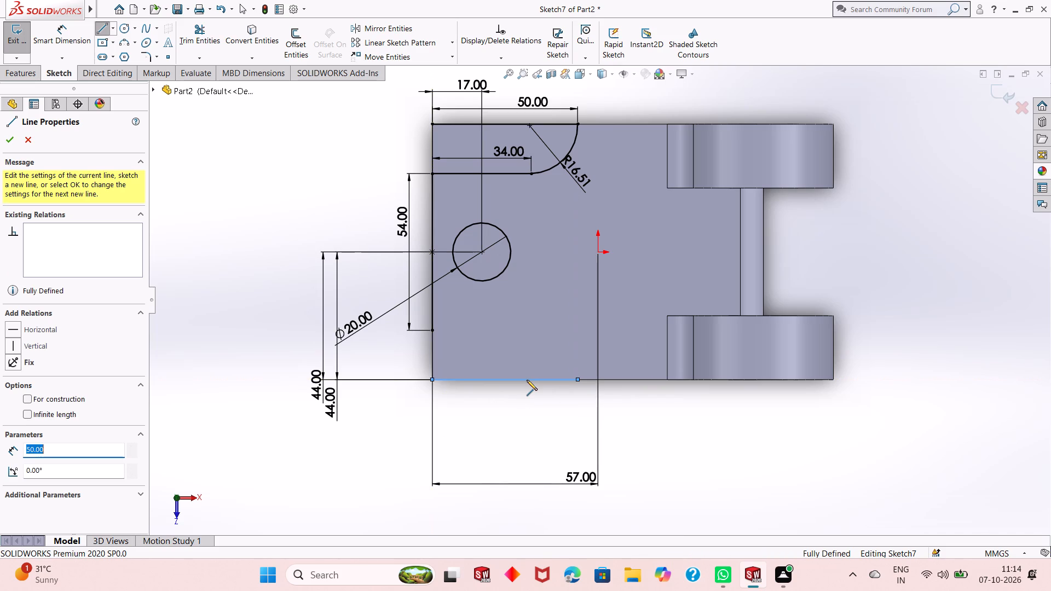
{"action": "key", "text": "Escape"}
{"action": "key", "text": "Escape"}
{"action": "key", "text": "Escape"}
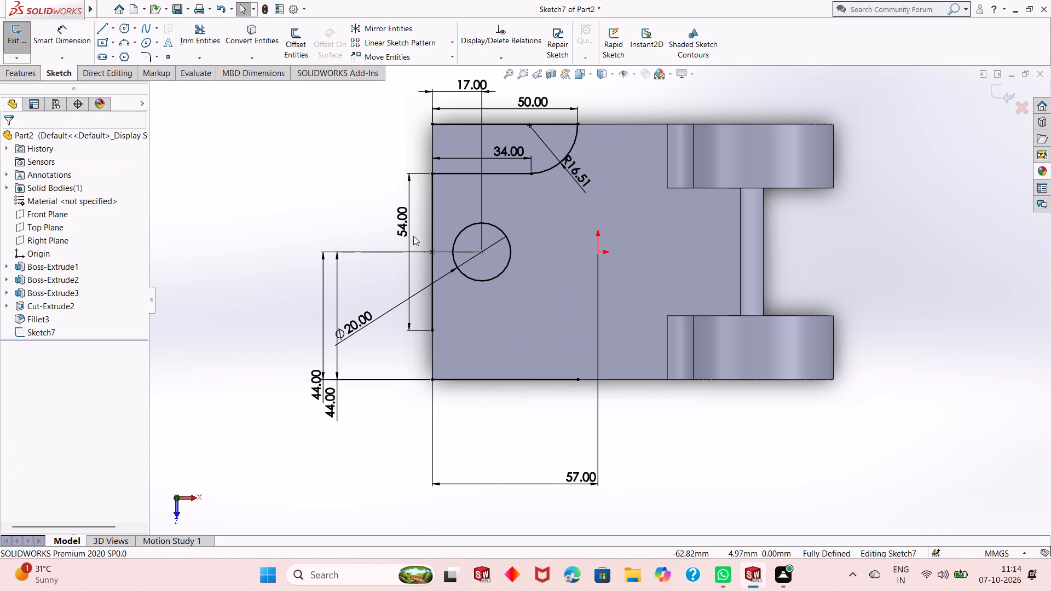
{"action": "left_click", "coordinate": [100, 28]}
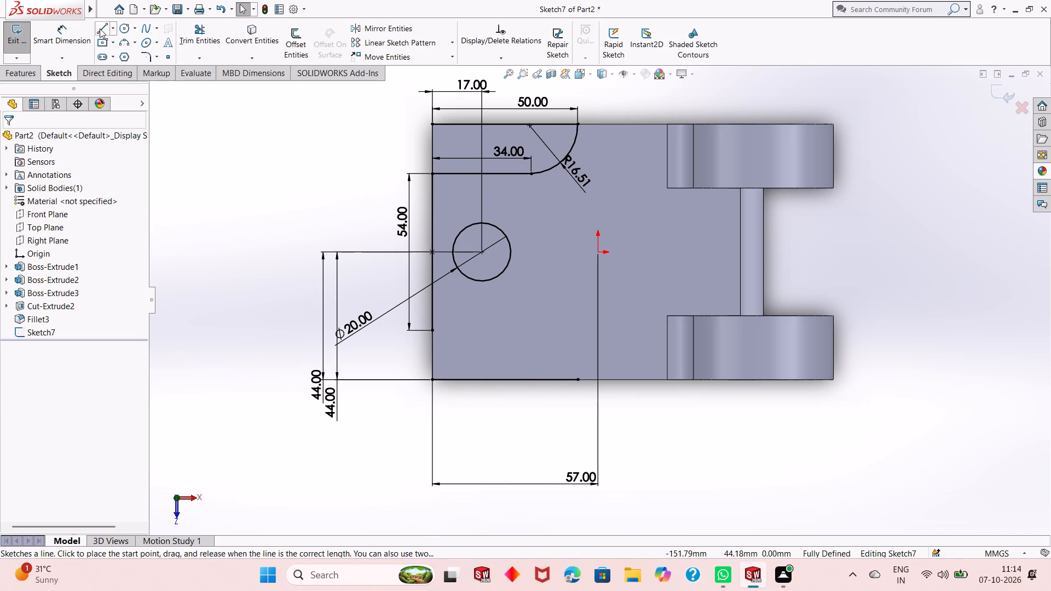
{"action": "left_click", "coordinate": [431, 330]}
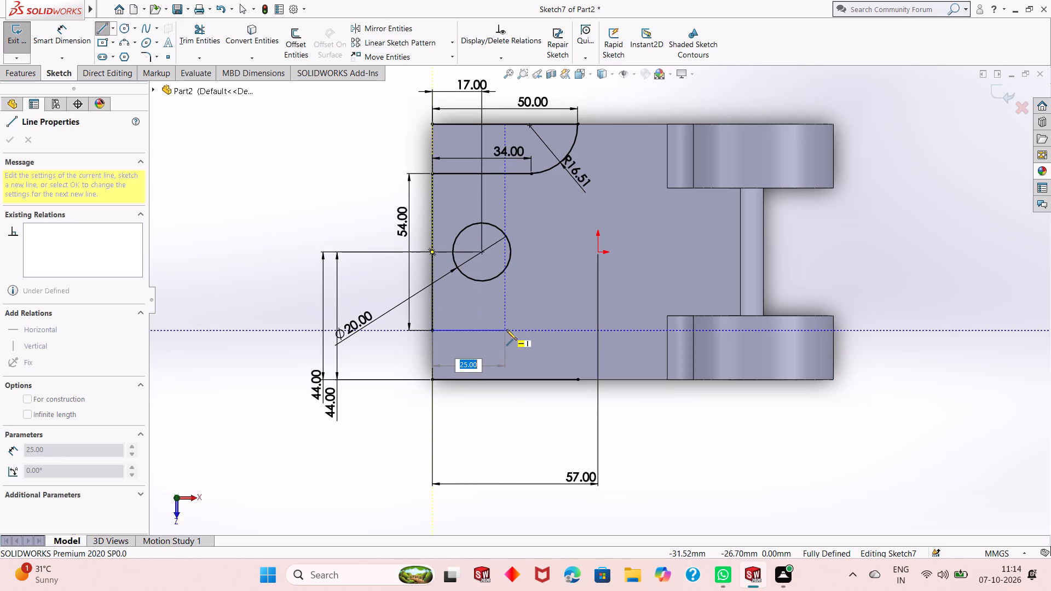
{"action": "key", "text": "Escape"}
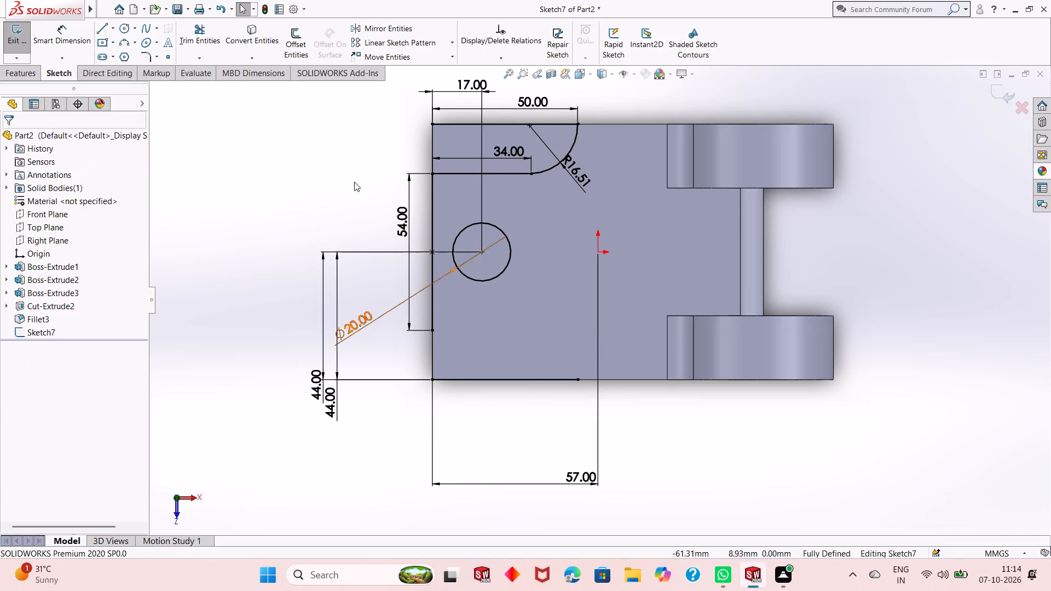
Sketch a 17 mm vertical line from the plate's lower end corner to the lower end of the 54 mm line.
{"action": "left_click", "coordinate": [103, 29]}
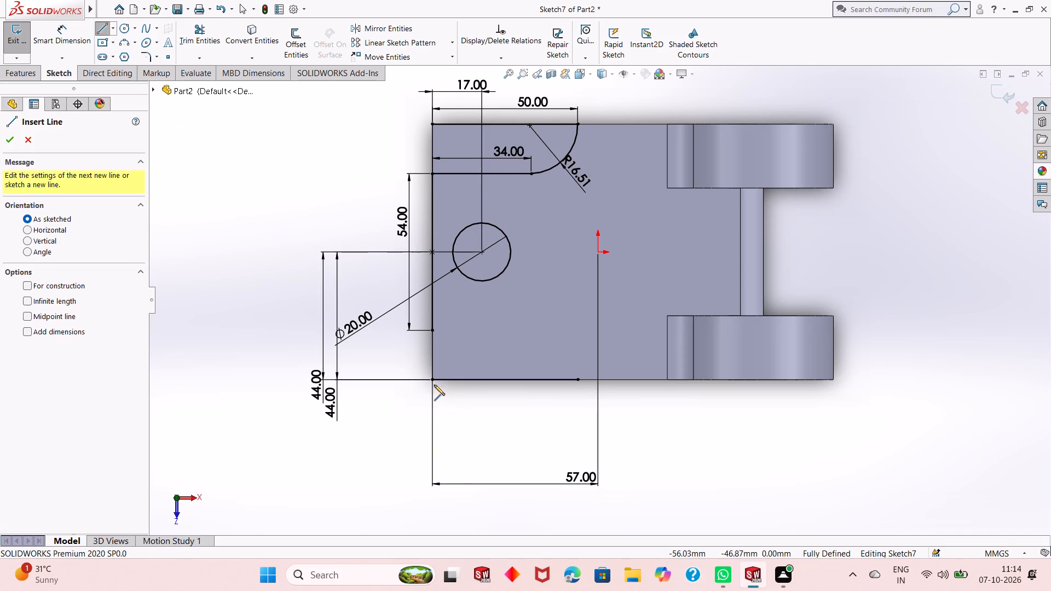
{"action": "left_click", "coordinate": [434, 381]}
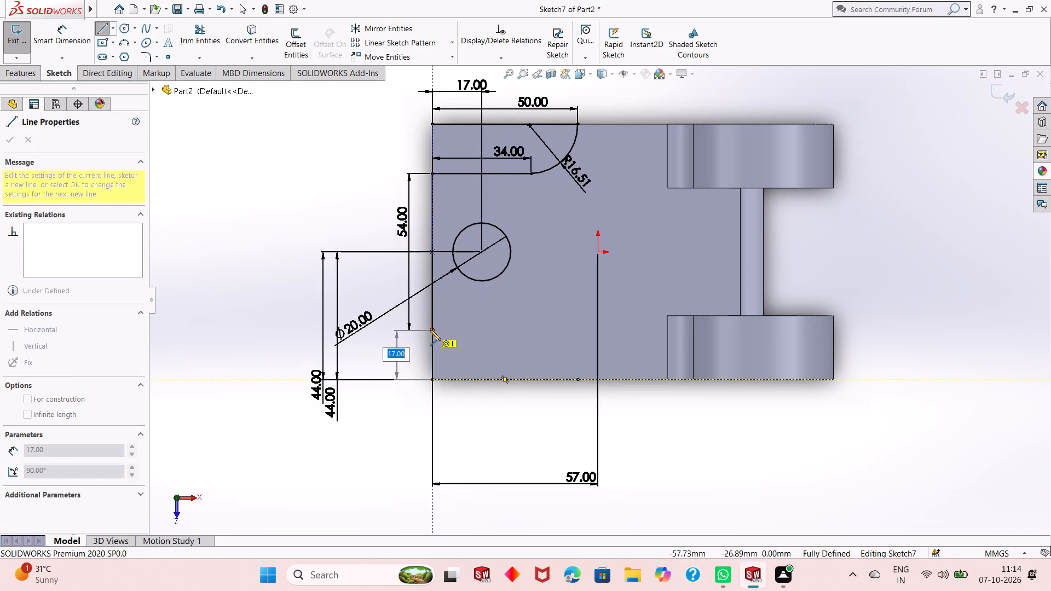
{"action": "left_click", "coordinate": [431, 330]}
{"action": "left_click", "coordinate": [613, 291]}
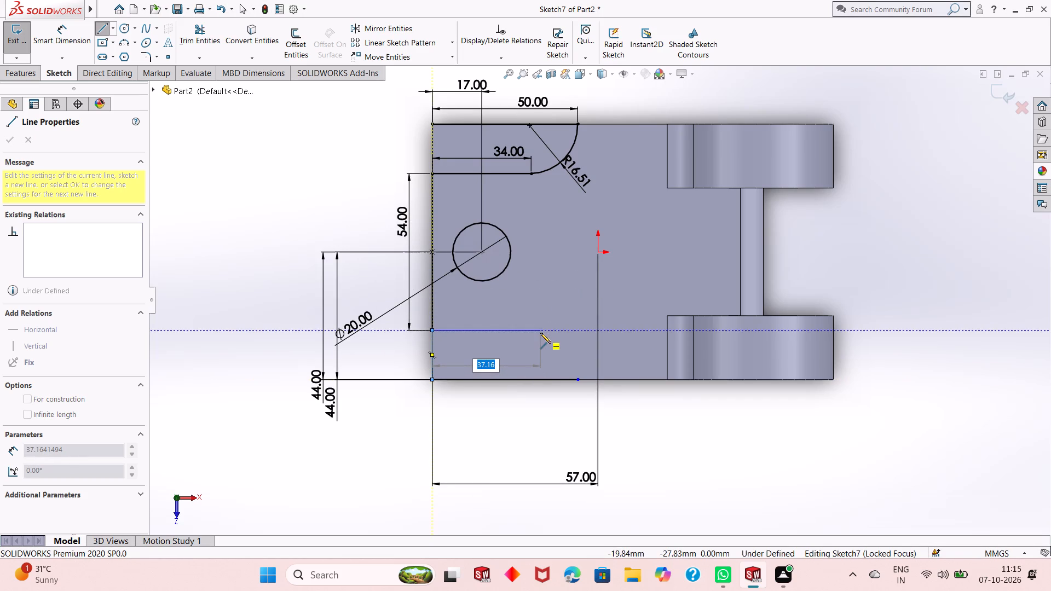
Sketch a 34 mm horizontal line inward from the lower end of the 54 mm line.
{"action": "type", "text": "34"}
{"action": "key", "text": "Return"}
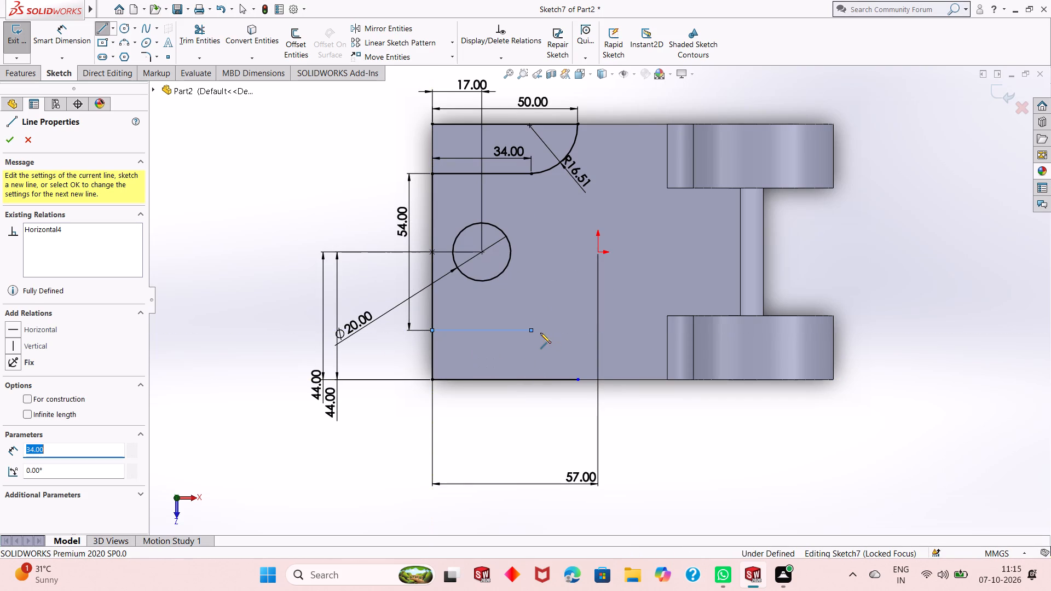
{"action": "right_click", "coordinate": [540, 333]}
{"action": "left_click", "coordinate": [550, 340]}
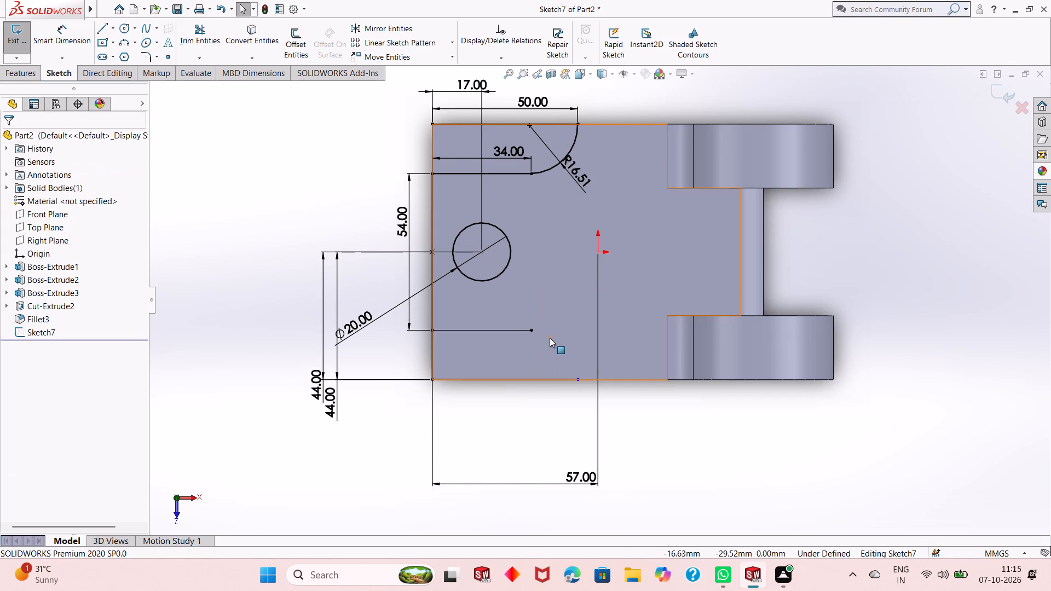
Sketch a three-point arc of about 16.5 mm radius joining the inner ends of the lower 34 mm and 50 mm lines, bulging away from the corner.
{"action": "left_click", "coordinate": [149, 58]}
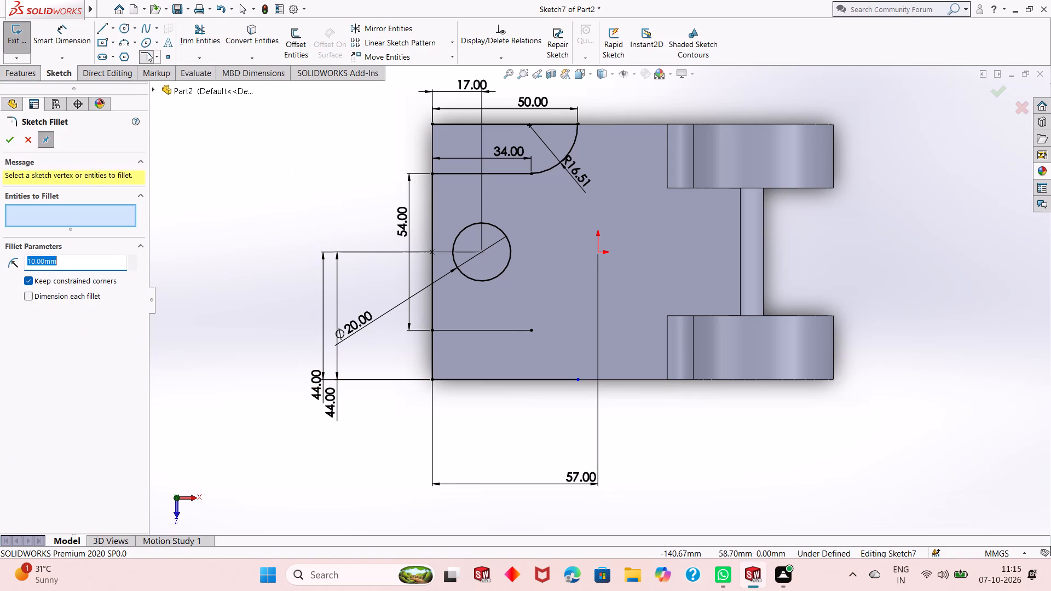
{"action": "left_click", "coordinate": [122, 38]}
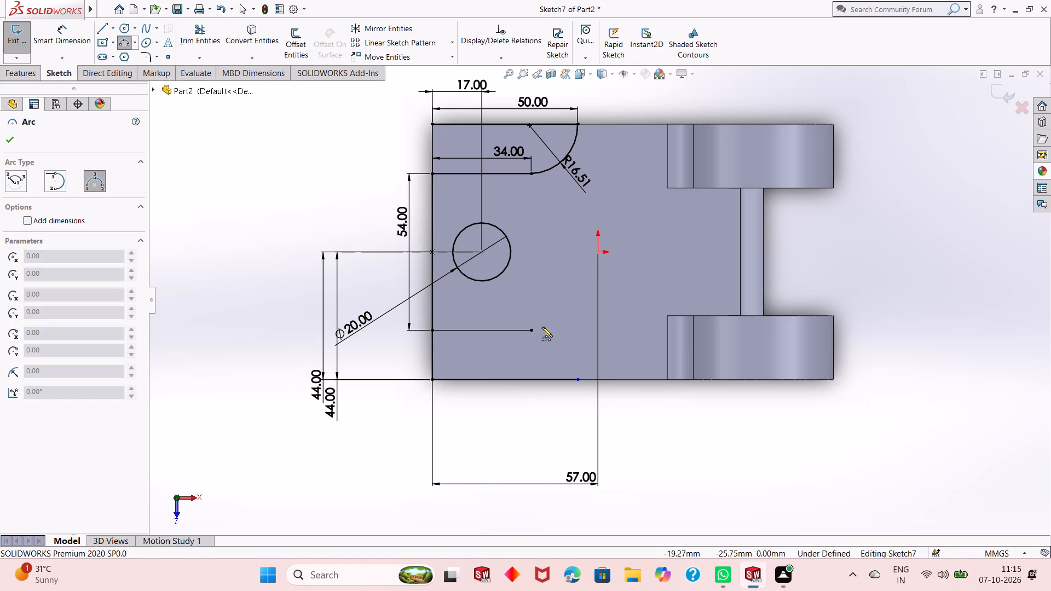
{"action": "left_click", "coordinate": [533, 332]}
{"action": "left_click", "coordinate": [577, 377]}
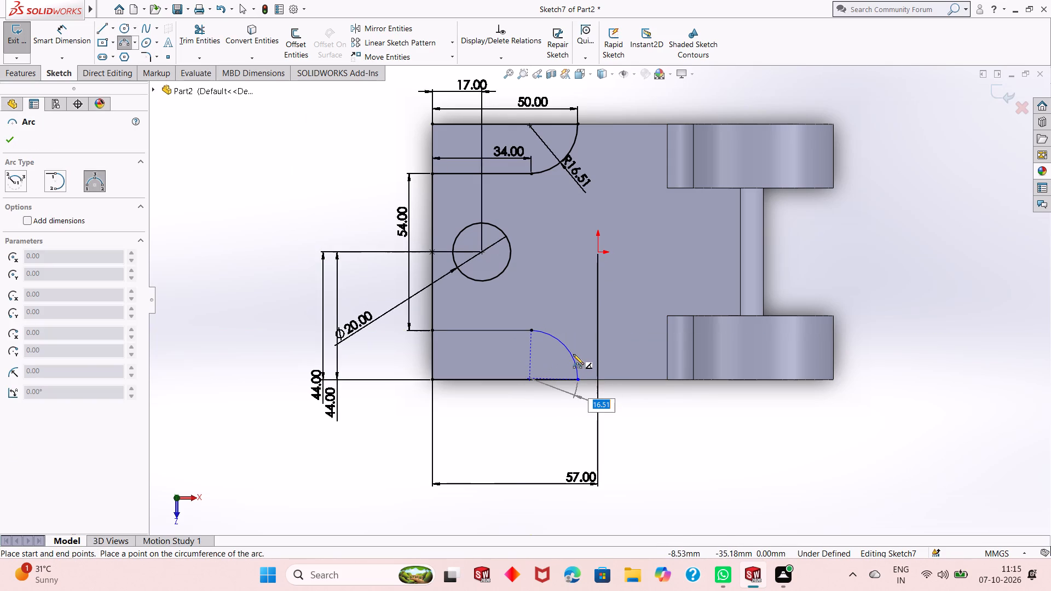
{"action": "left_click", "coordinate": [573, 354]}
{"action": "right_click", "coordinate": [299, 219]}
{"action": "left_click", "coordinate": [316, 223]}
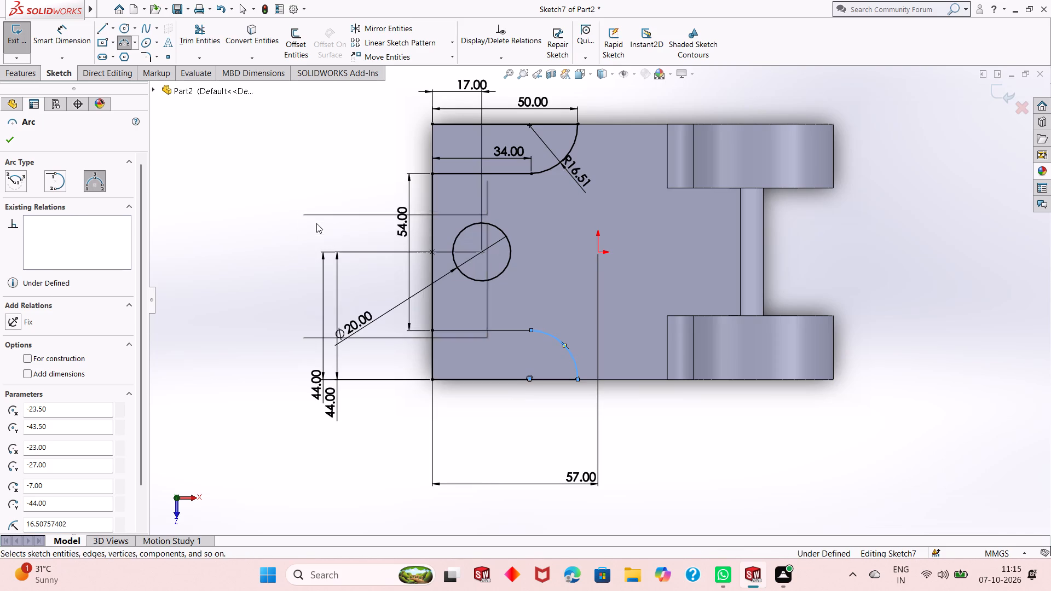
Dimension the lengths of the lower 34 mm line and the 50 mm line on the lower long edge.
{"action": "left_click", "coordinate": [86, 38]}
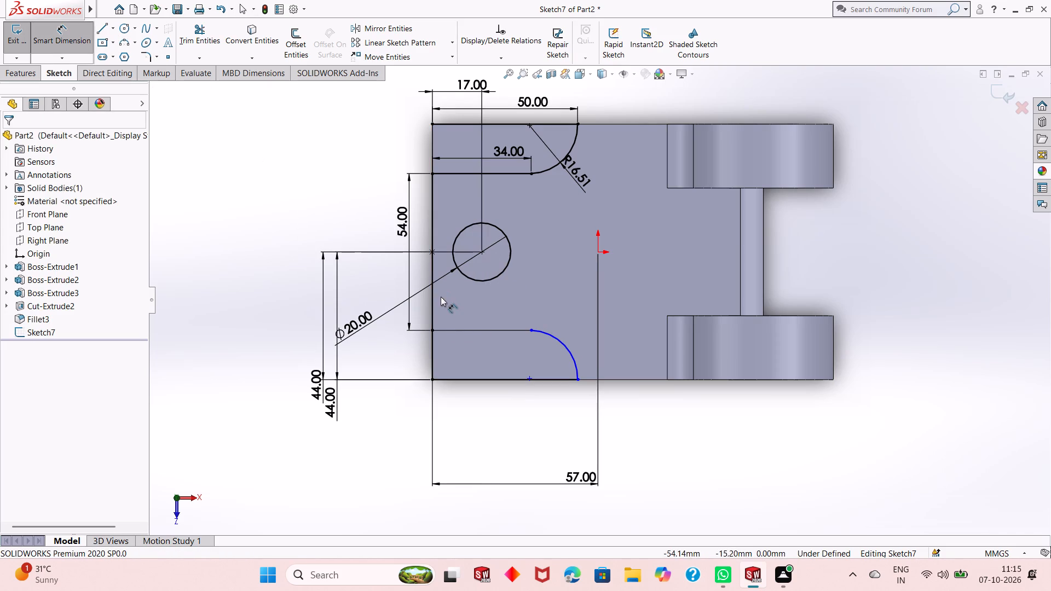
{"action": "left_click", "coordinate": [462, 332]}
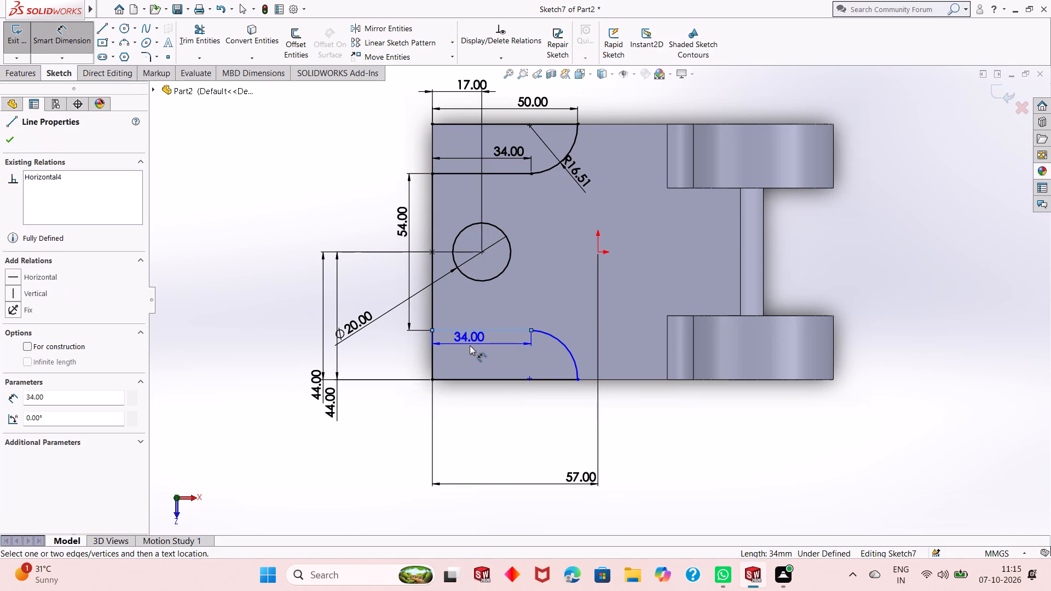
{"action": "left_click", "coordinate": [471, 346]}
{"action": "left_click", "coordinate": [429, 330]}
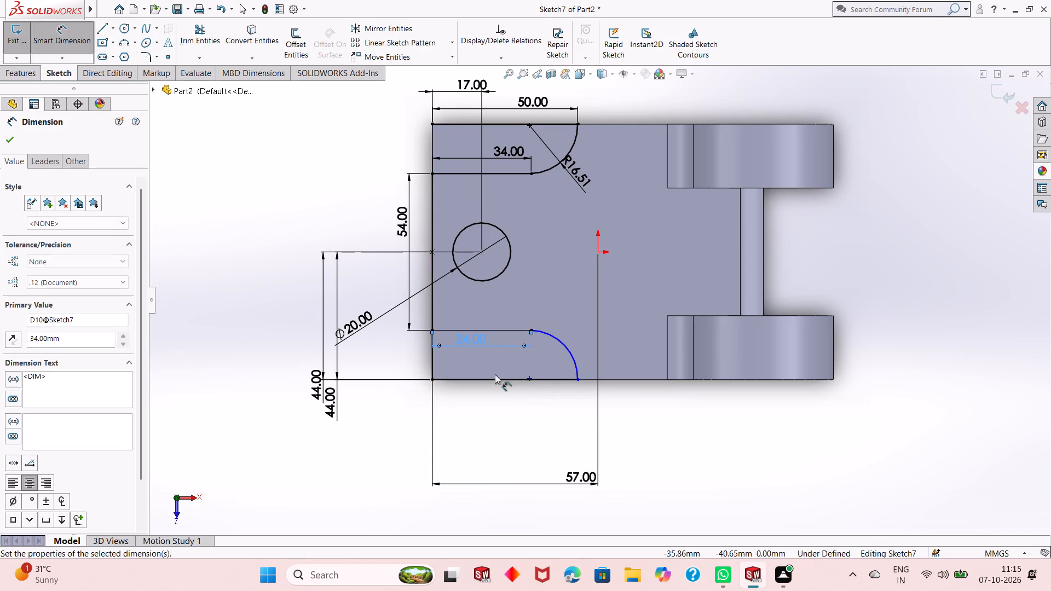
{"action": "left_click", "coordinate": [496, 378]}
{"action": "left_click", "coordinate": [500, 400]}
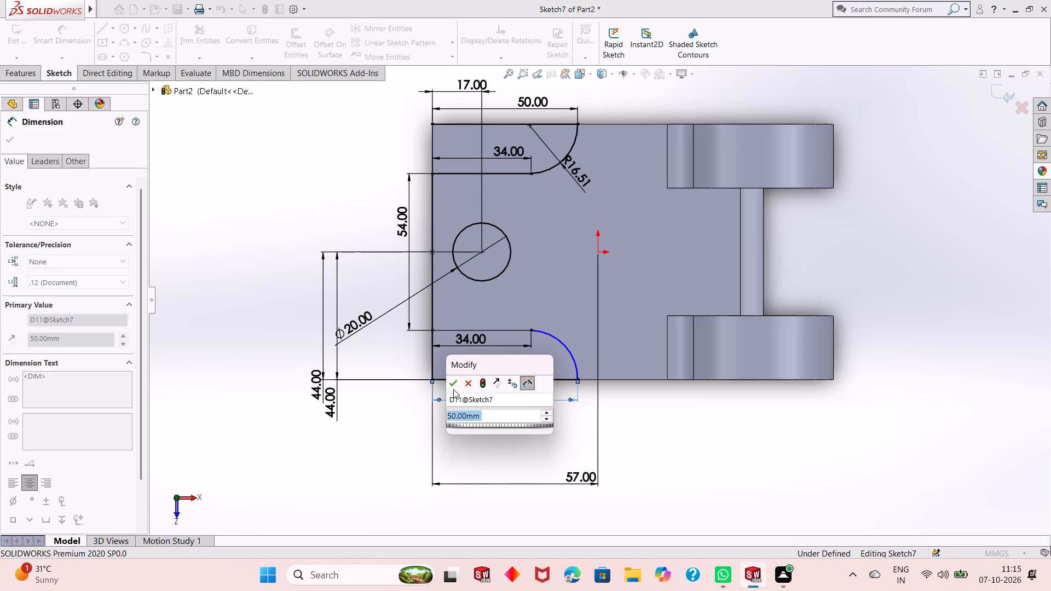
{"action": "left_click", "coordinate": [449, 383]}
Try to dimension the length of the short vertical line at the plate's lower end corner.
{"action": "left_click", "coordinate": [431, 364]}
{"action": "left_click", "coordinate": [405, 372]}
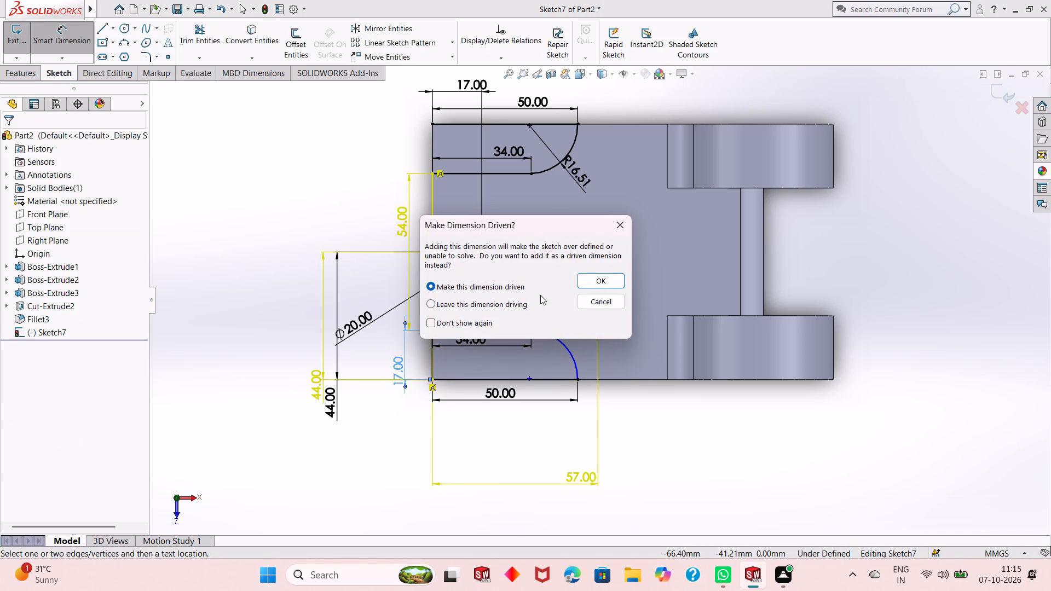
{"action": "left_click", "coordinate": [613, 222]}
Dimension the radius of the arc in the lower corner region.
{"action": "left_click", "coordinate": [571, 349]}
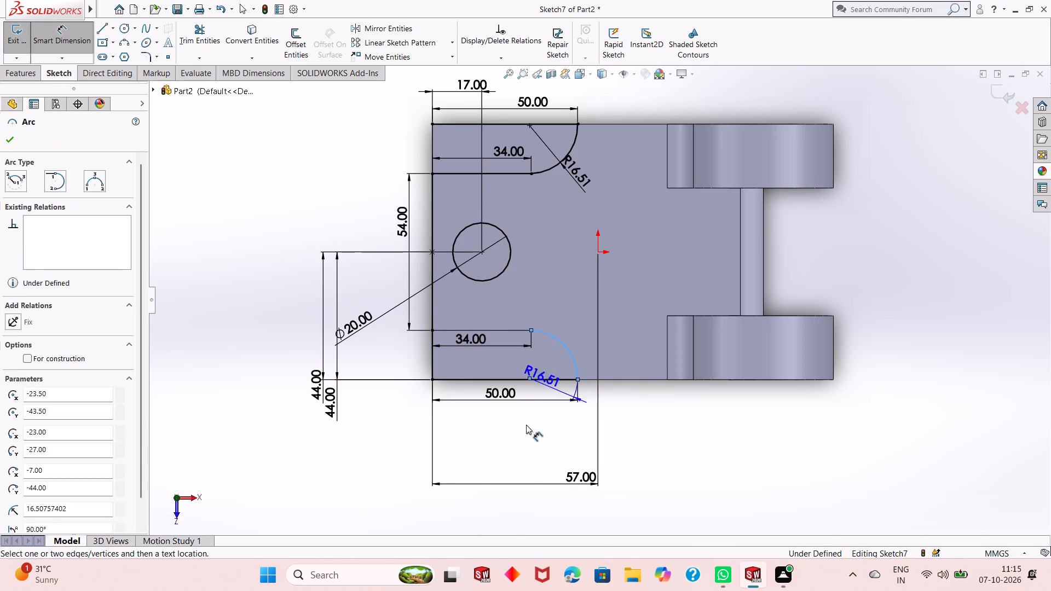
{"action": "left_click", "coordinate": [526, 426]}
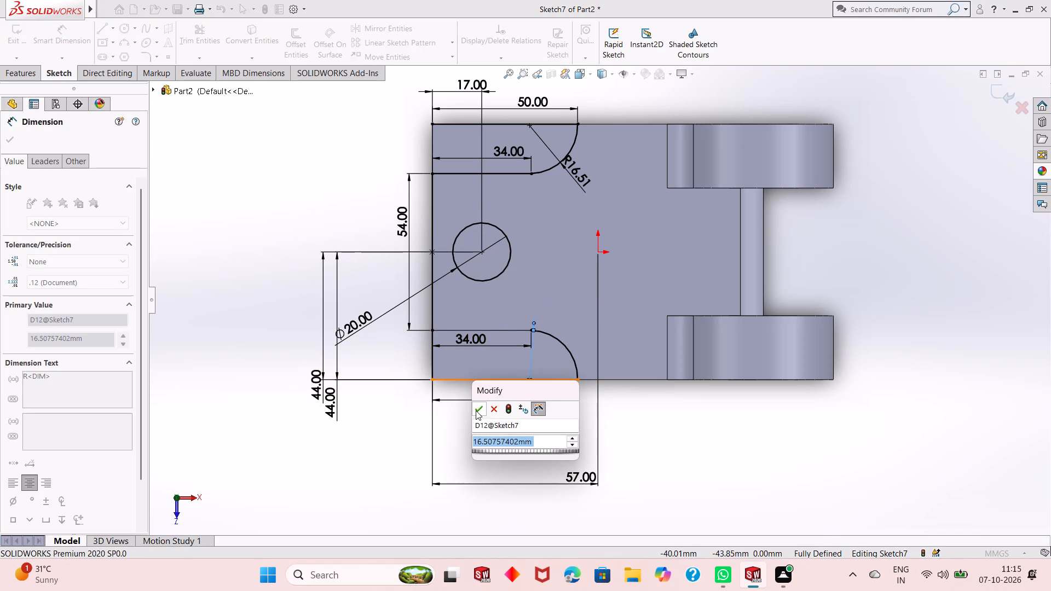
{"action": "left_click", "coordinate": [476, 410]}
{"action": "right_click", "coordinate": [239, 225]}
{"action": "left_click", "coordinate": [268, 257]}
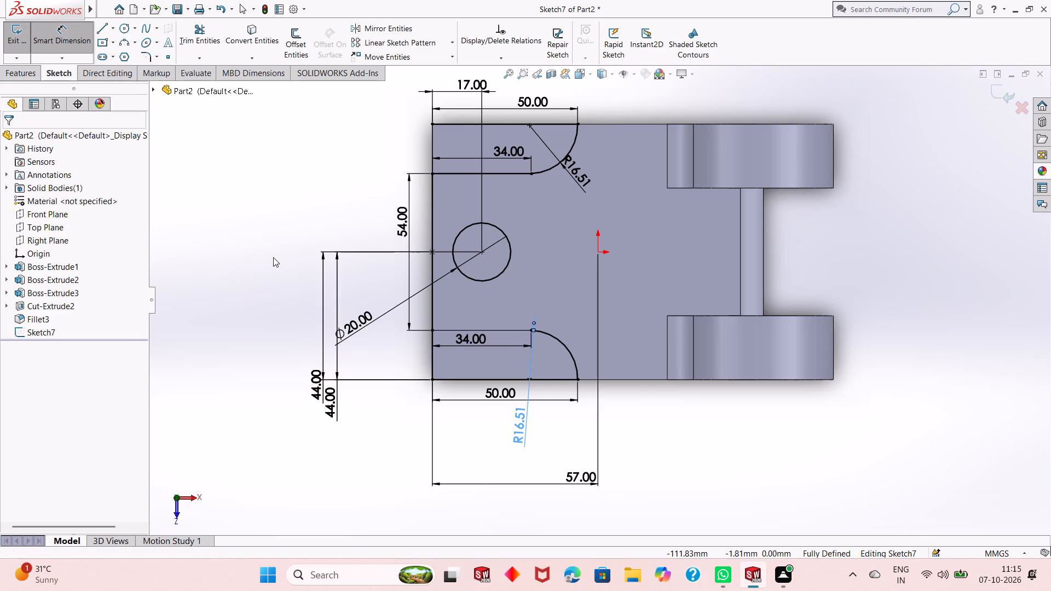
Delete the 54 mm vertical line joining the two corner regions along the plate's end edge.
{"action": "left_click", "coordinate": [431, 216]}
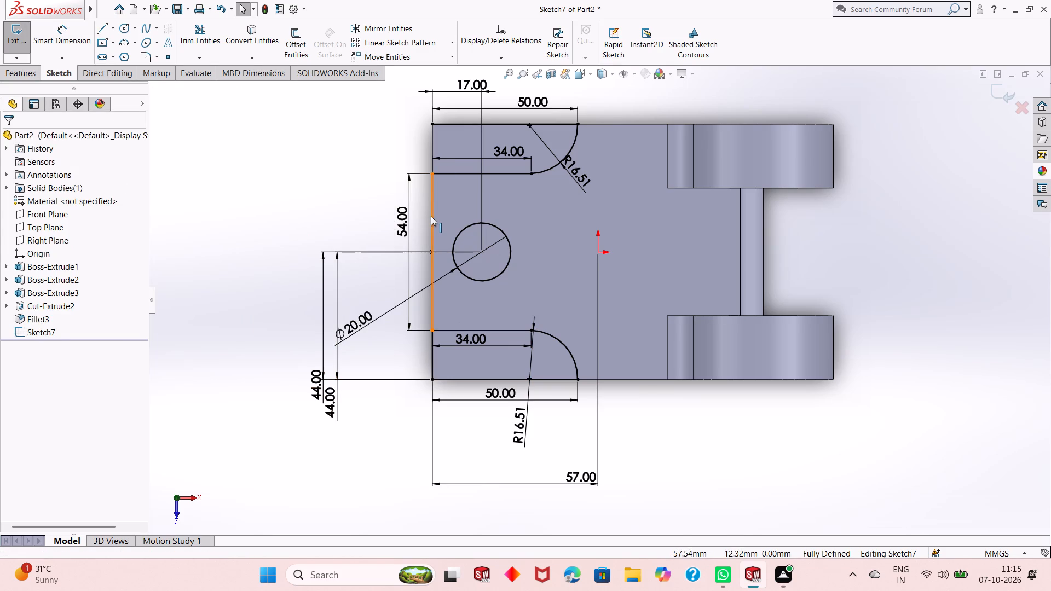
{"action": "right_click", "coordinate": [319, 169]}
{"action": "left_click", "coordinate": [377, 313]}
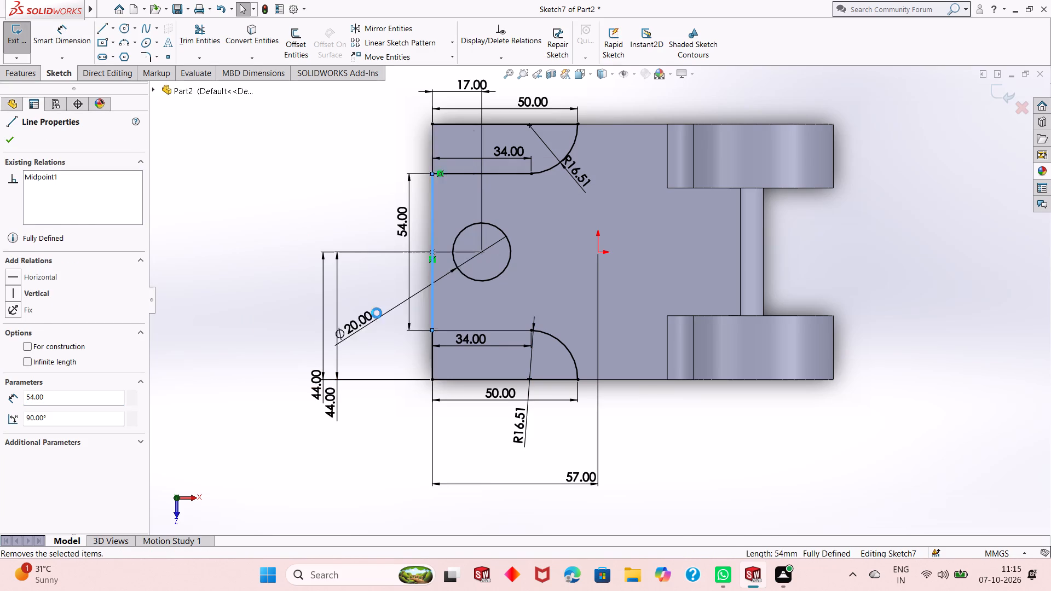
Dimension the distances from the 20 mm circle's centre to the upper and lower 34 mm lines.
{"action": "left_click", "coordinate": [84, 34]}
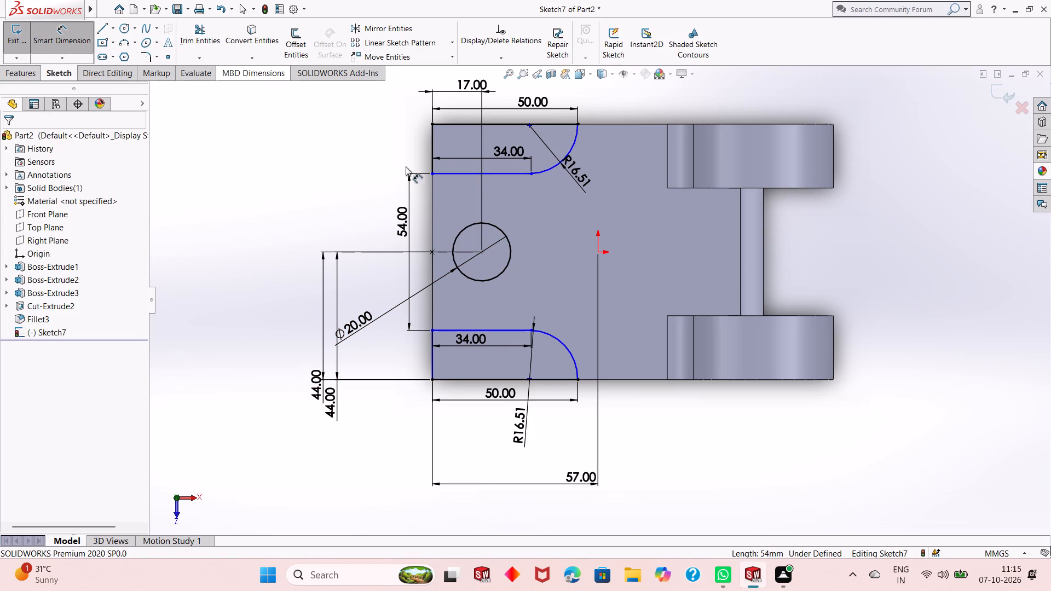
{"action": "left_click", "coordinate": [447, 175]}
{"action": "left_click", "coordinate": [481, 253]}
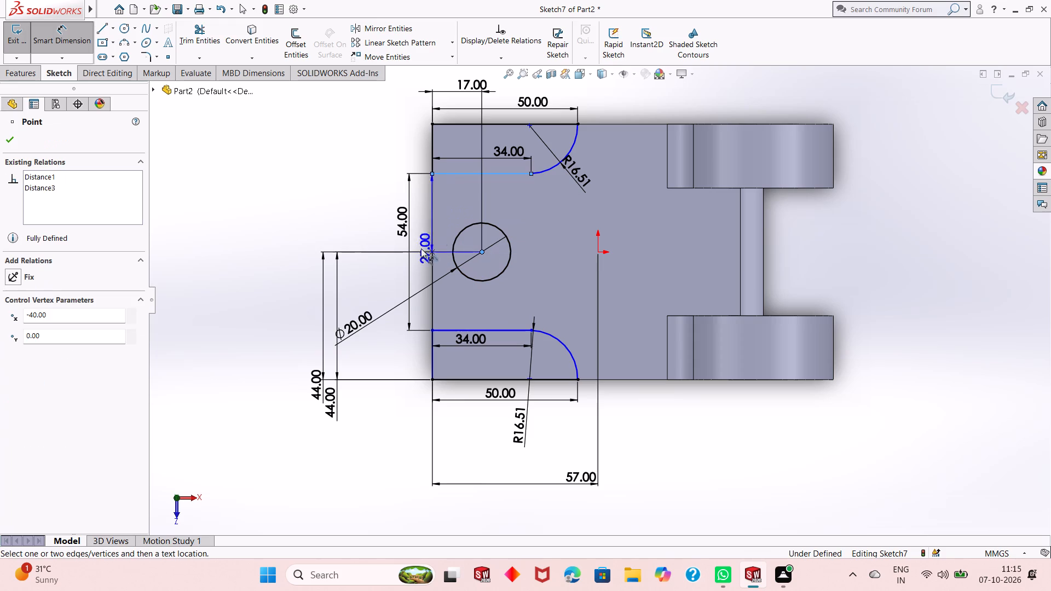
{"action": "left_click", "coordinate": [353, 246]}
{"action": "key", "text": "Return"}
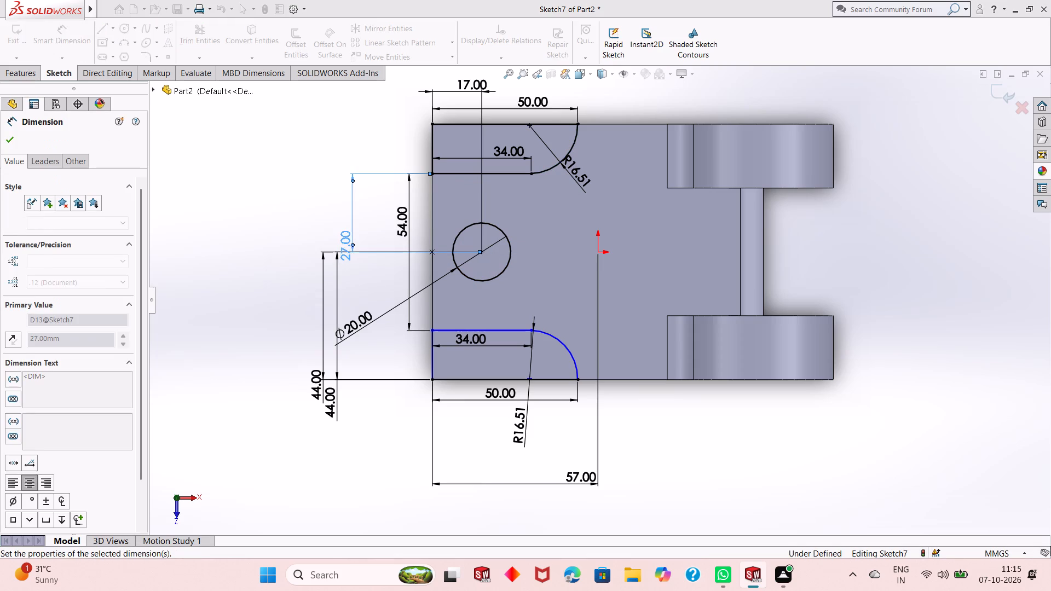
{"action": "left_click", "coordinate": [483, 253]}
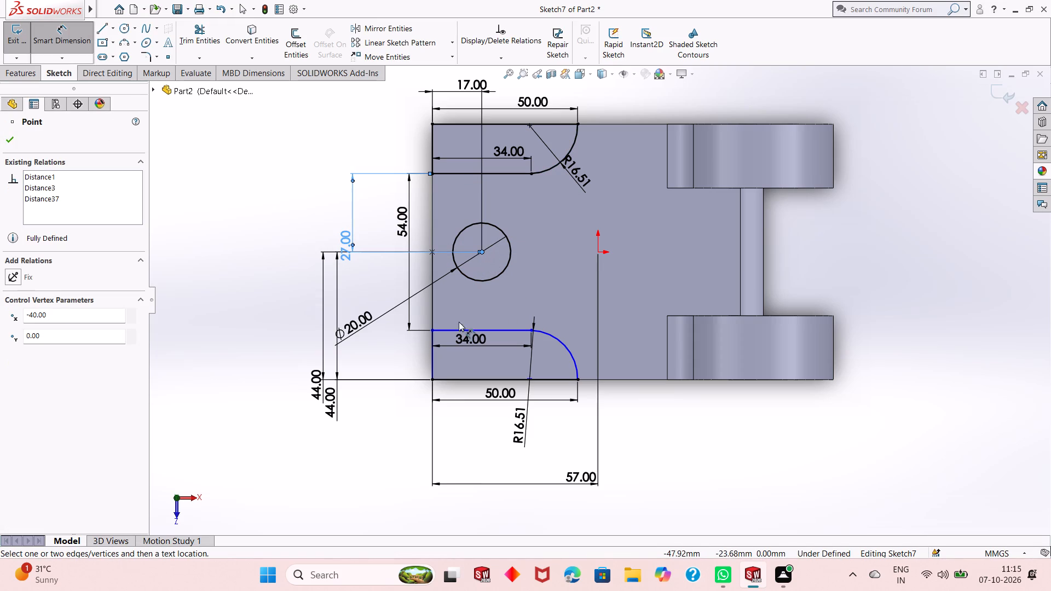
{"action": "left_click", "coordinate": [455, 330]}
{"action": "left_click", "coordinate": [408, 345]}
{"action": "key", "text": "Return"}
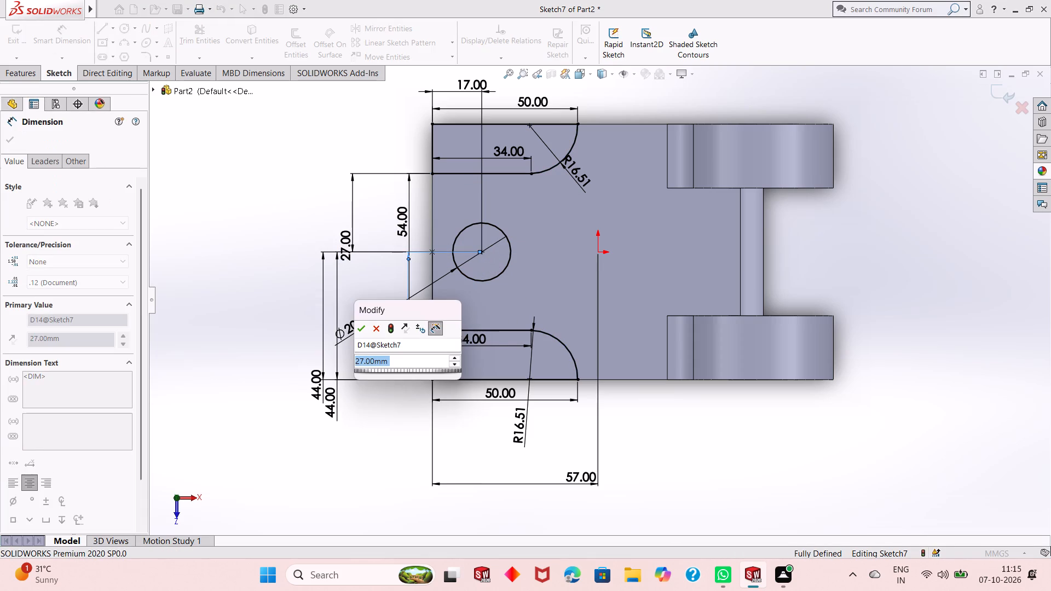
{"action": "right_click", "coordinate": [264, 207]}
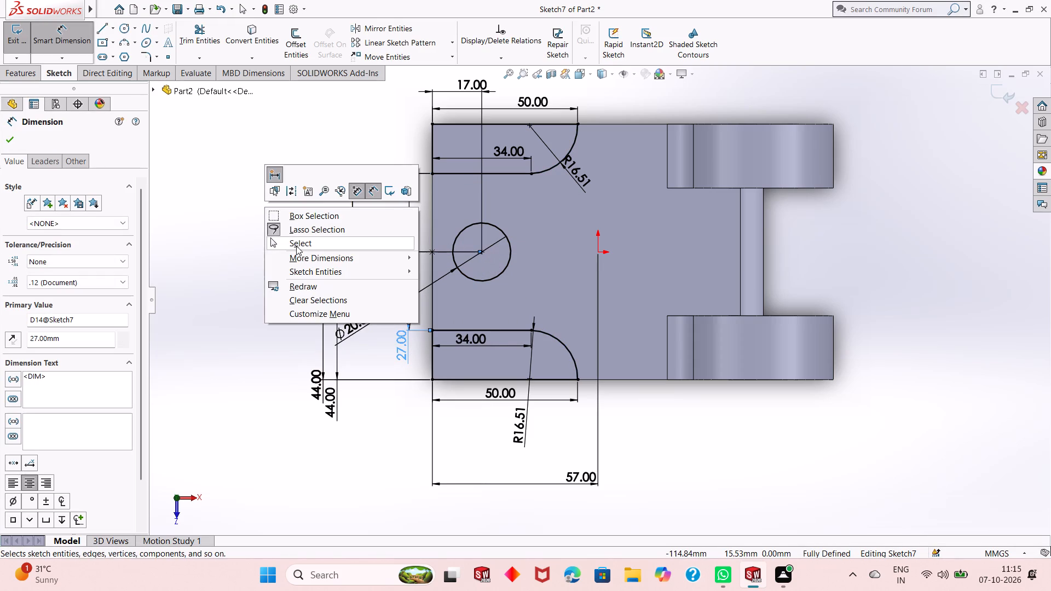
{"action": "left_click", "coordinate": [297, 246]}
Extrude-cut the 20 mm circle and both arc-profiled corner regions through the plate with a blind depth of 22 mm.
{"action": "scroll", "coordinate": [502, 303], "scroll_direction": "up", "scroll_amount": 1}
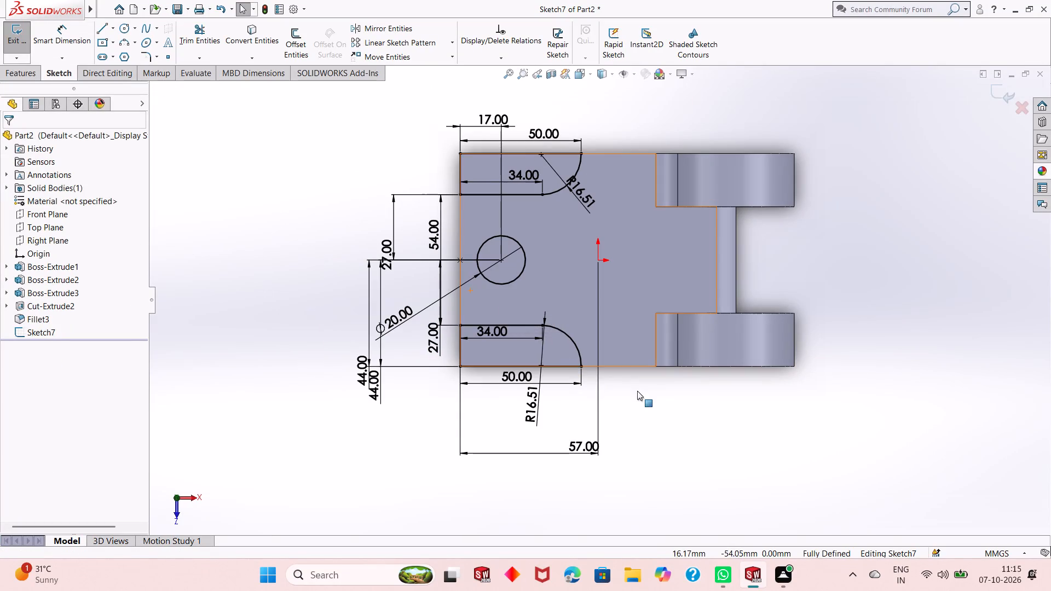
{"action": "middle_click_drag", "start_coordinate": [622, 397], "coordinate": [626, 303]}
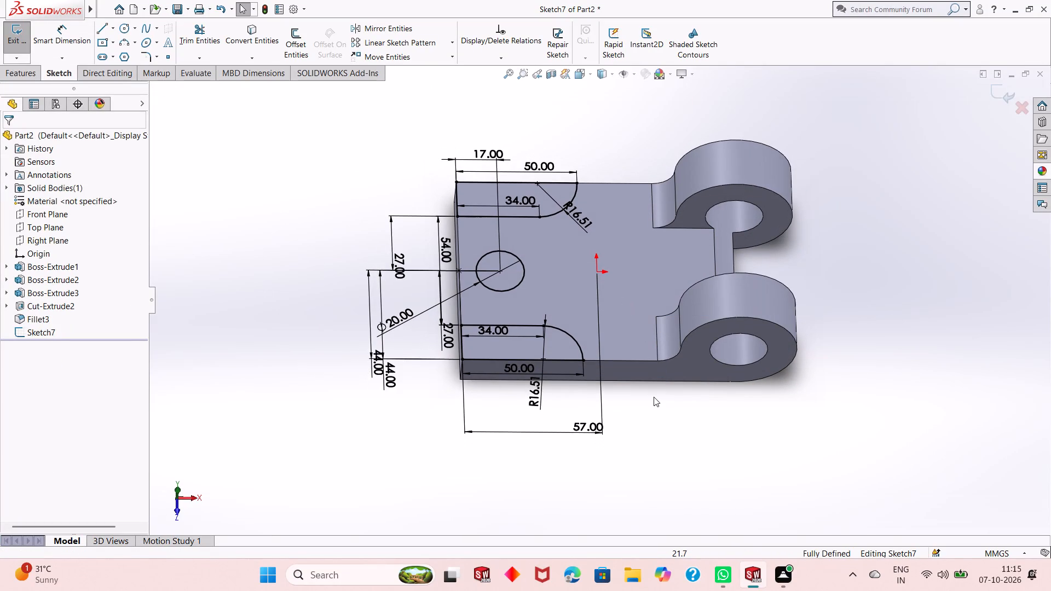
{"action": "scroll", "coordinate": [655, 310], "scroll_direction": "down", "scroll_amount": 2}
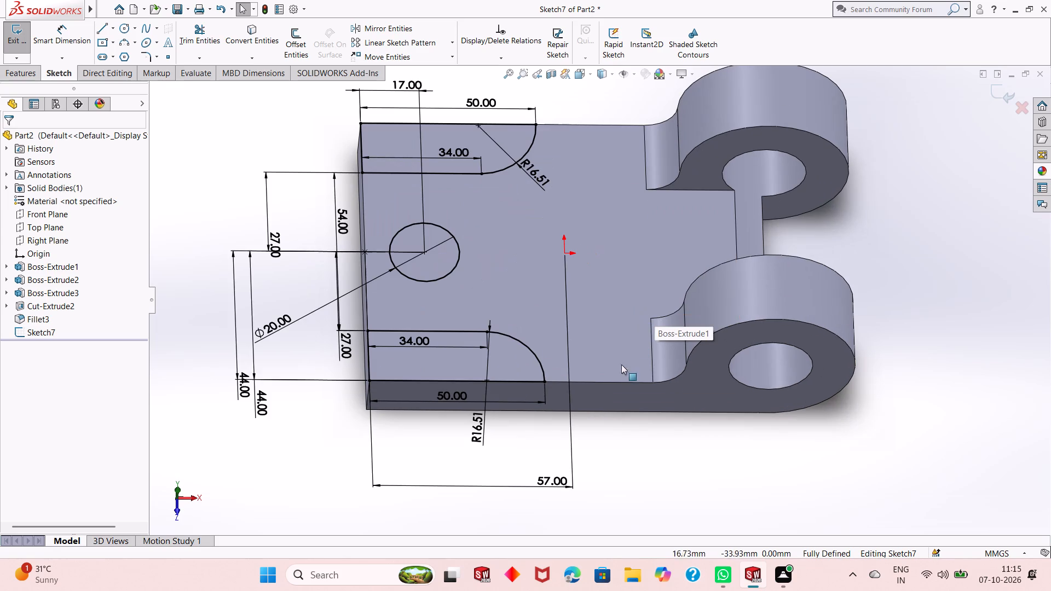
{"action": "middle_click_drag", "start_coordinate": [615, 403], "coordinate": [611, 367]}
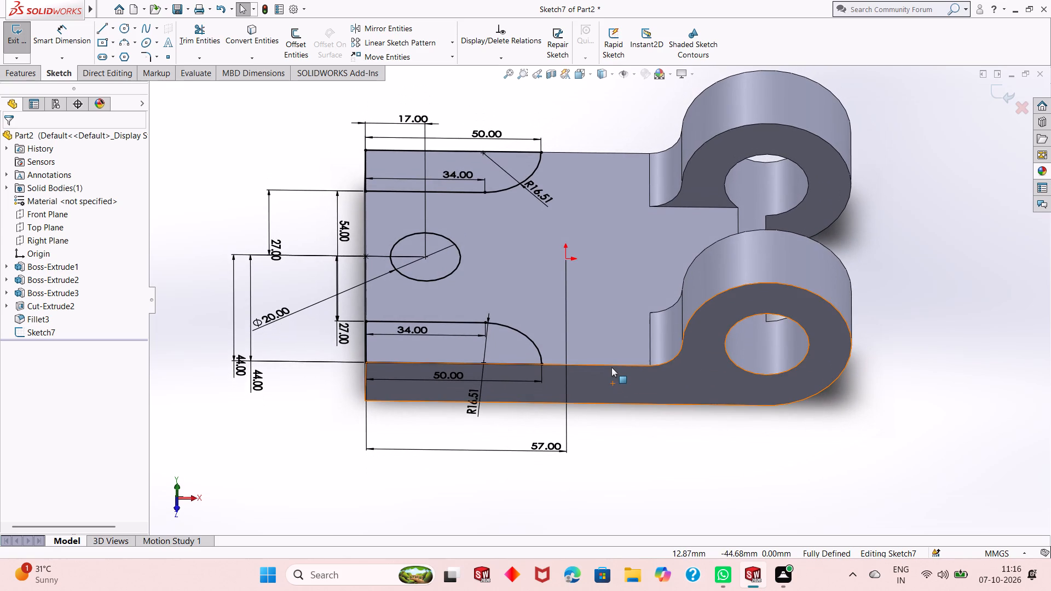
{"action": "key", "text": "ctrl+8"}
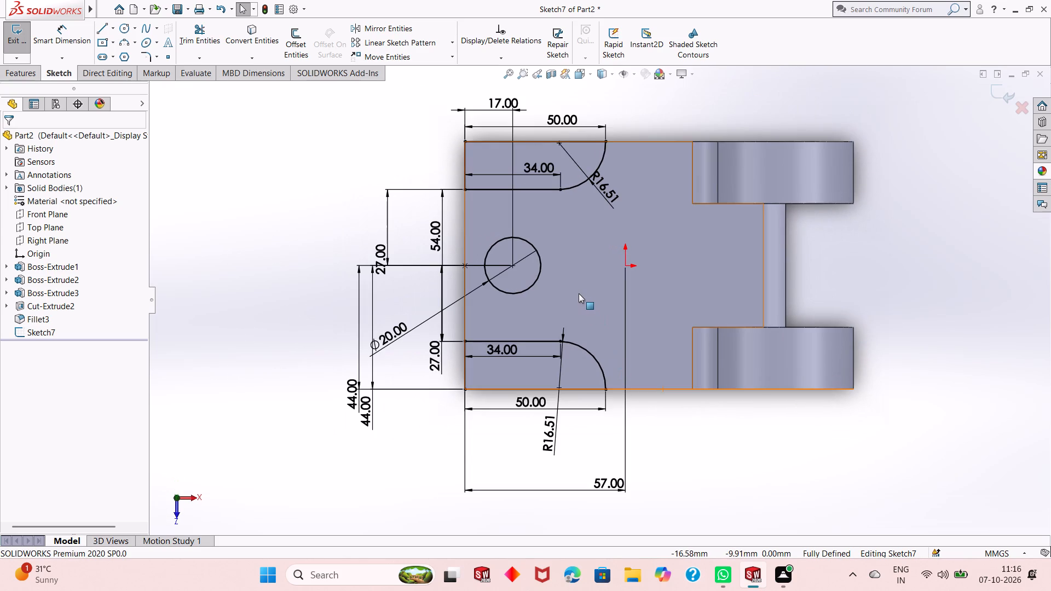
{"action": "scroll", "coordinate": [579, 293], "scroll_direction": "down", "scroll_amount": 1}
{"action": "scroll", "coordinate": [578, 292], "scroll_direction": "up", "scroll_amount": 1}
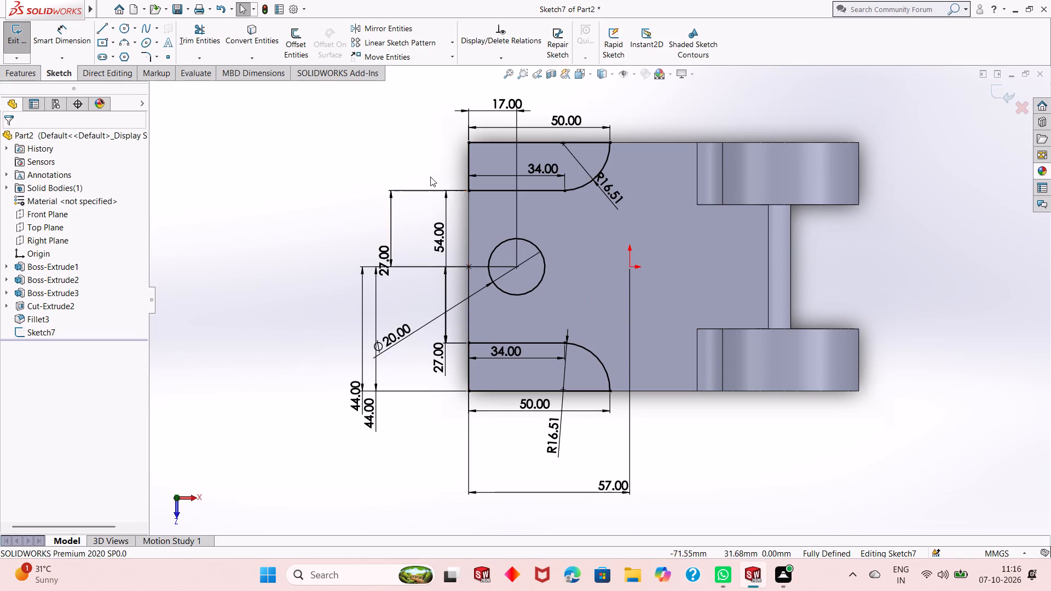
{"action": "left_click", "coordinate": [14, 69]}
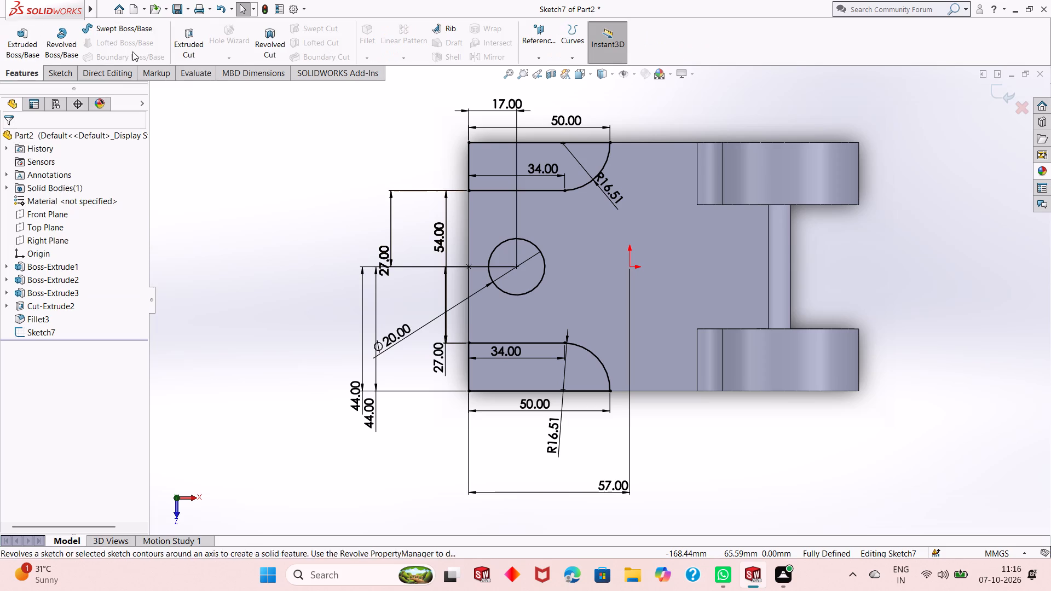
{"action": "left_click", "coordinate": [182, 44]}
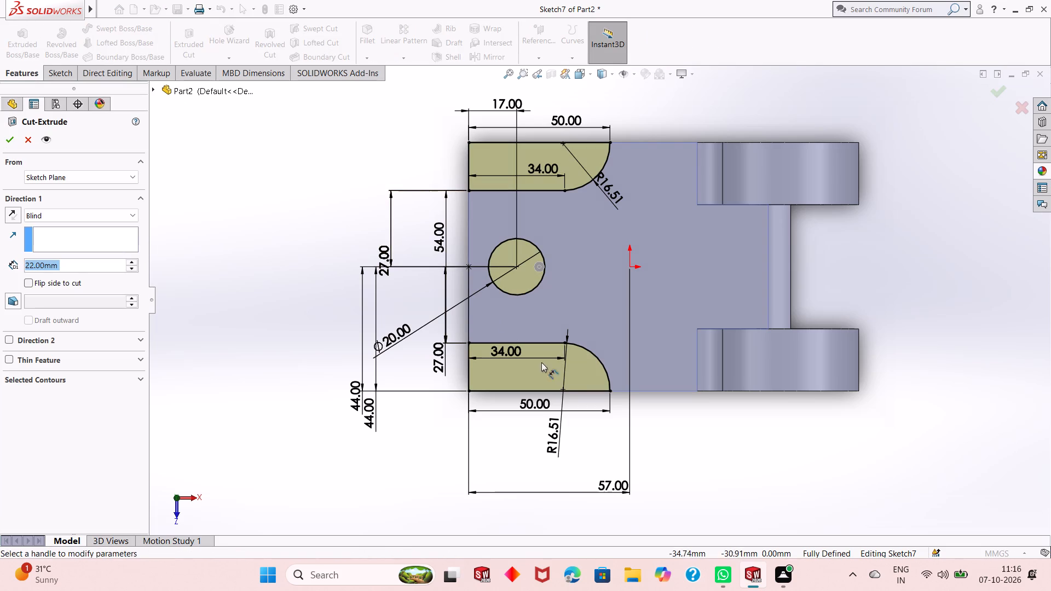
{"action": "middle_click_drag", "start_coordinate": [683, 432], "coordinate": [681, 298]}
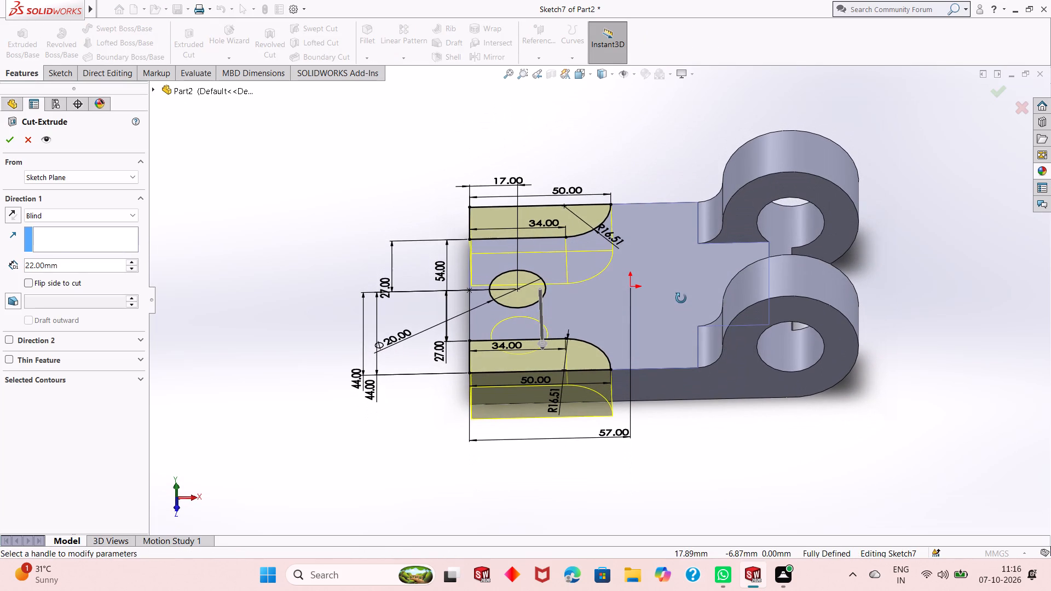
{"action": "middle_click_drag", "start_coordinate": [681, 298], "coordinate": [656, 346]}
{"action": "scroll", "coordinate": [610, 404], "scroll_direction": "up", "scroll_amount": 1}
{"action": "middle_click_drag", "start_coordinate": [610, 404], "coordinate": [613, 404]}
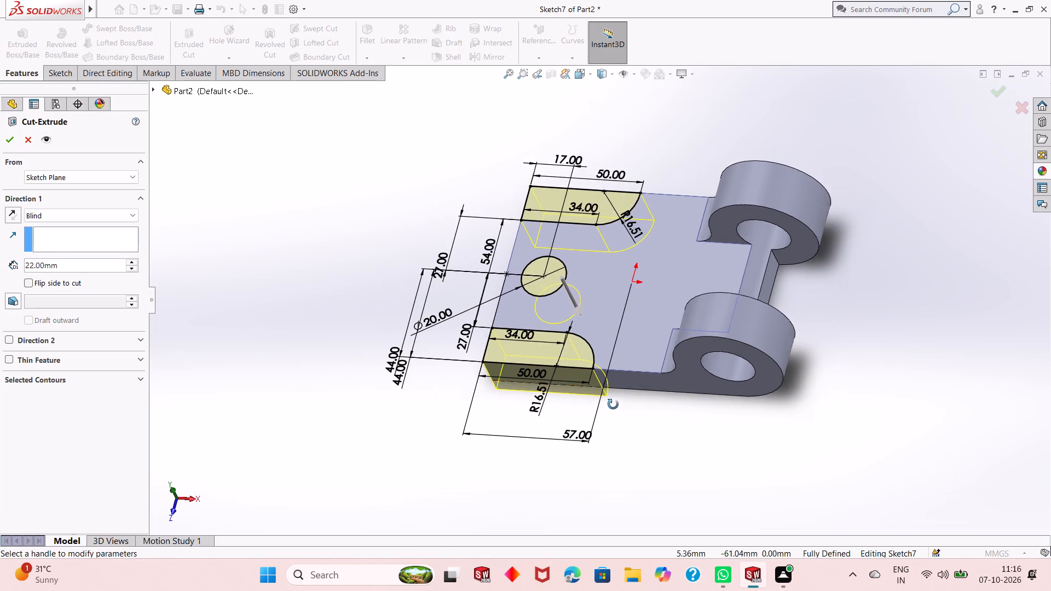
{"action": "middle_click_drag", "start_coordinate": [613, 404], "coordinate": [623, 410]}
{"action": "scroll", "coordinate": [598, 354], "scroll_direction": "down", "scroll_amount": 2}
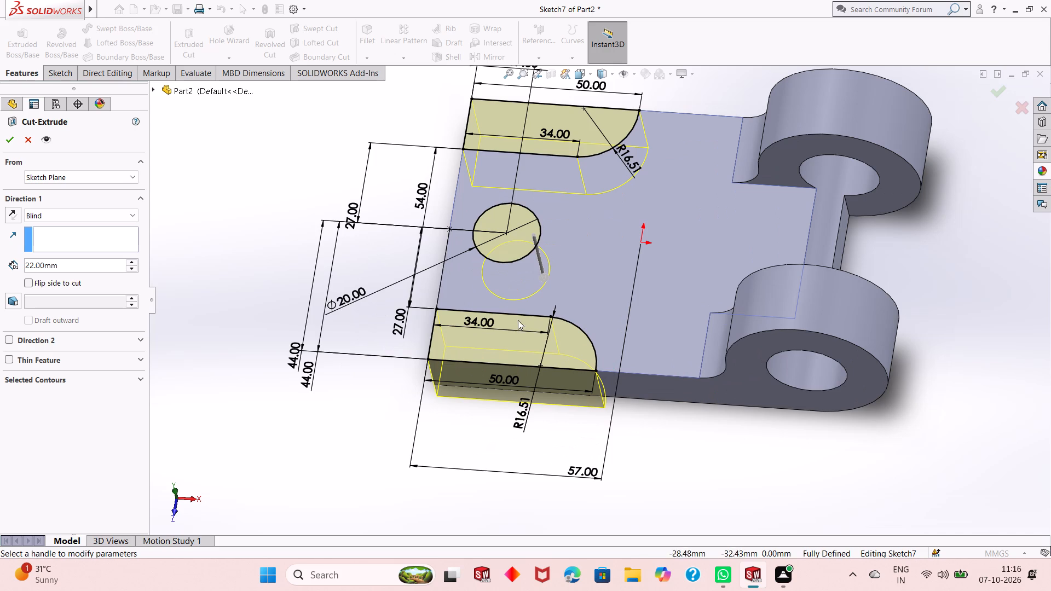
{"action": "left_click", "coordinate": [11, 144]}
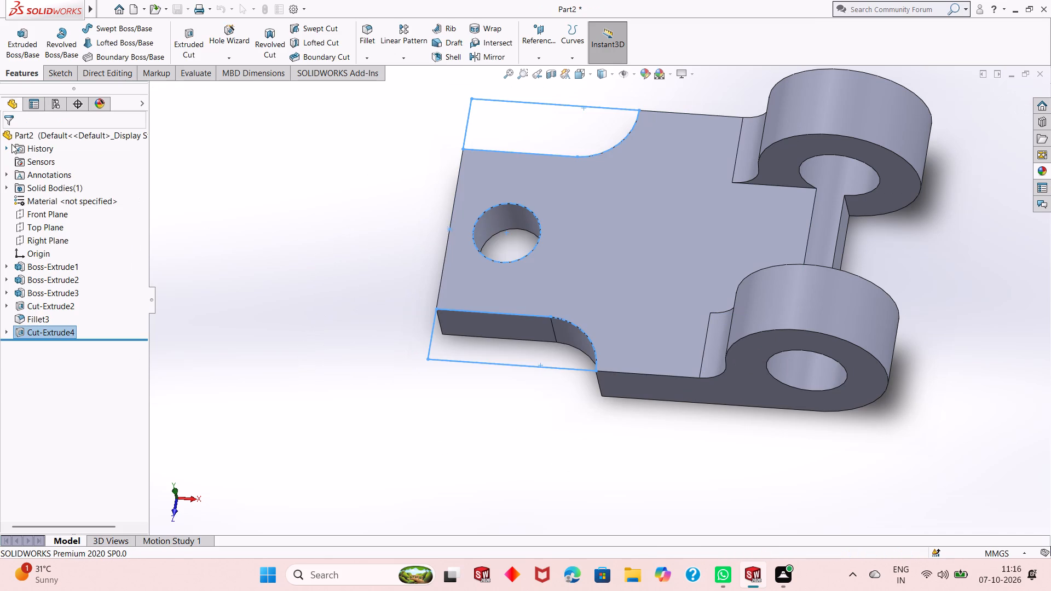
{"action": "left_click", "coordinate": [324, 299]}
Examine the part's new hole and corner cuts from several angles.
{"action": "middle_click_drag", "start_coordinate": [435, 352], "coordinate": [438, 336]}
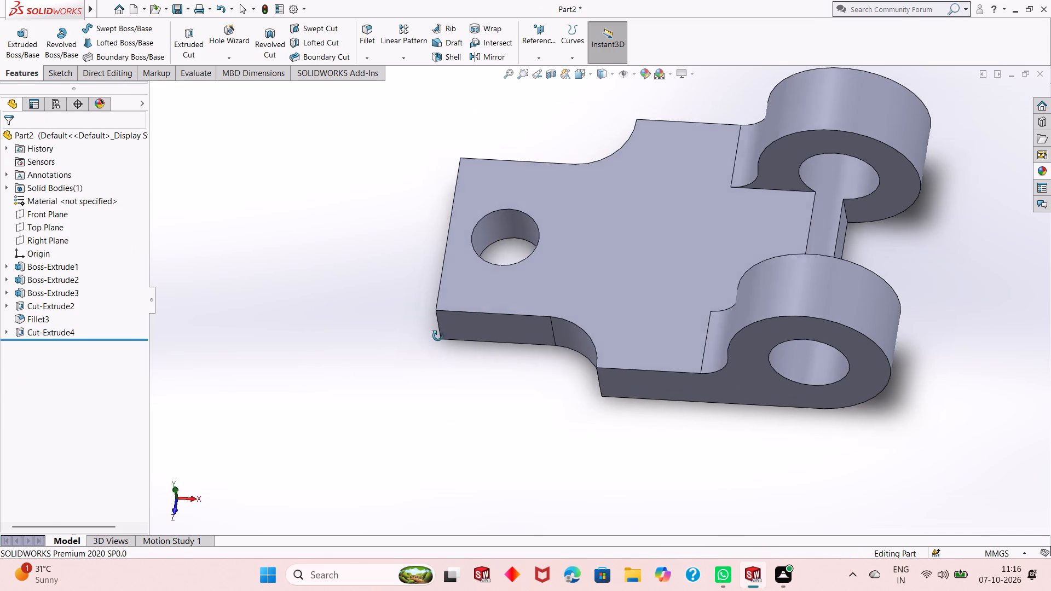
{"action": "middle_click_drag", "start_coordinate": [438, 336], "coordinate": [414, 323]}
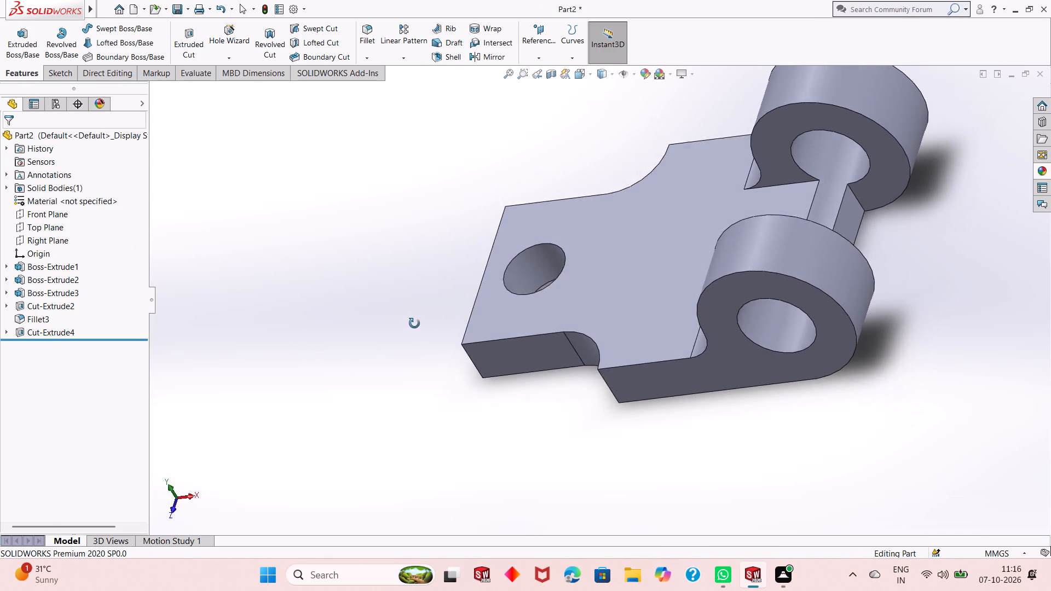
{"action": "middle_click_drag", "start_coordinate": [414, 323], "coordinate": [453, 263]}
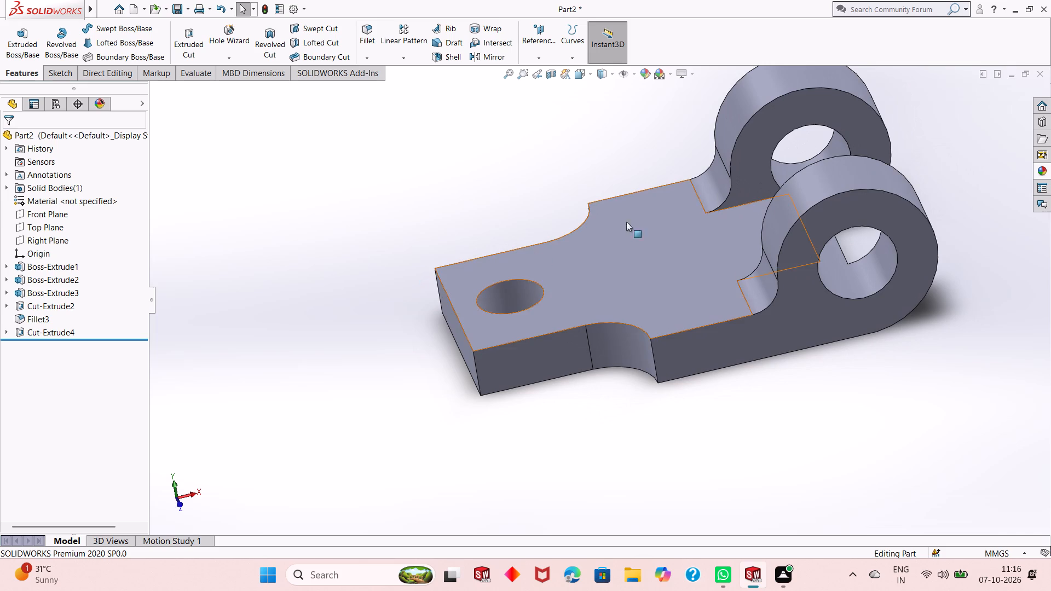
{"action": "scroll", "coordinate": [800, 205], "scroll_direction": "down", "scroll_amount": 2}
{"action": "middle_click_drag", "start_coordinate": [615, 343], "coordinate": [630, 318]}
{"action": "scroll", "coordinate": [630, 318], "scroll_direction": "up", "scroll_amount": 2}
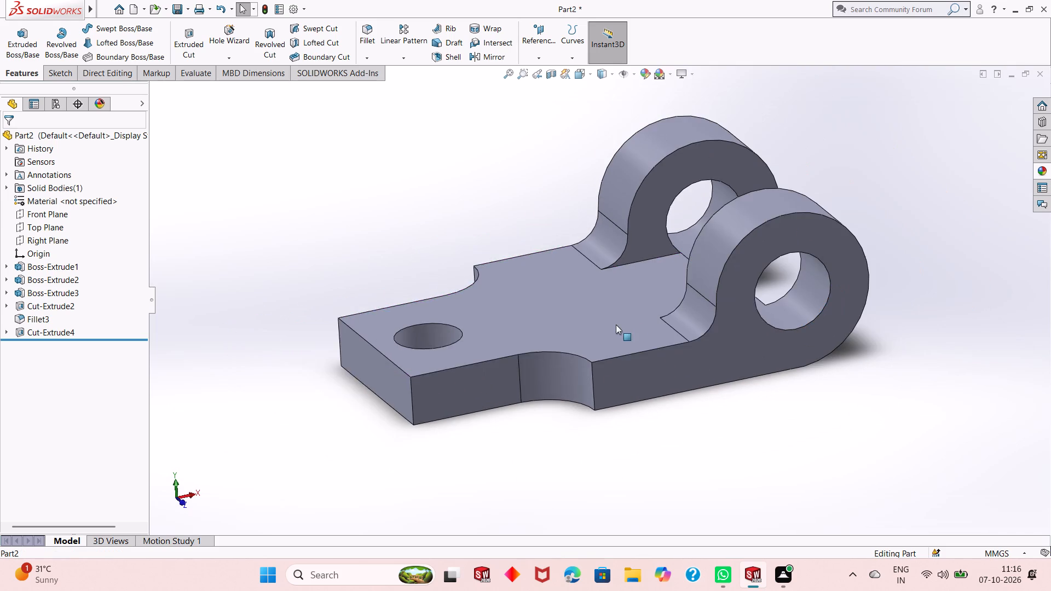
{"action": "scroll", "coordinate": [616, 325], "scroll_direction": "up", "scroll_amount": 1}
{"action": "scroll", "coordinate": [570, 293], "scroll_direction": "down", "scroll_amount": 1}
{"action": "middle_click_drag", "start_coordinate": [576, 316], "coordinate": [580, 353]}
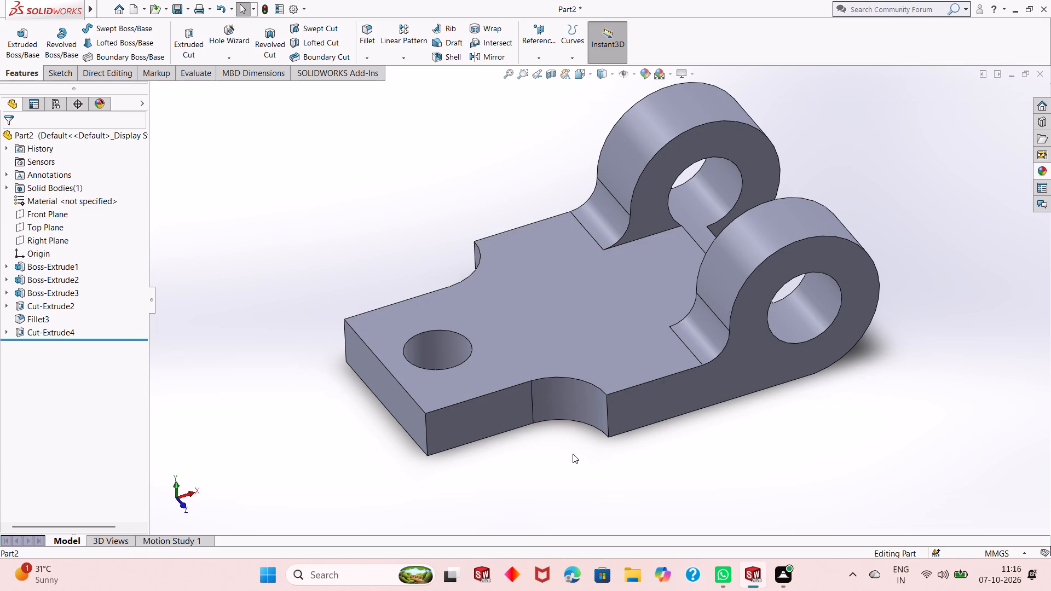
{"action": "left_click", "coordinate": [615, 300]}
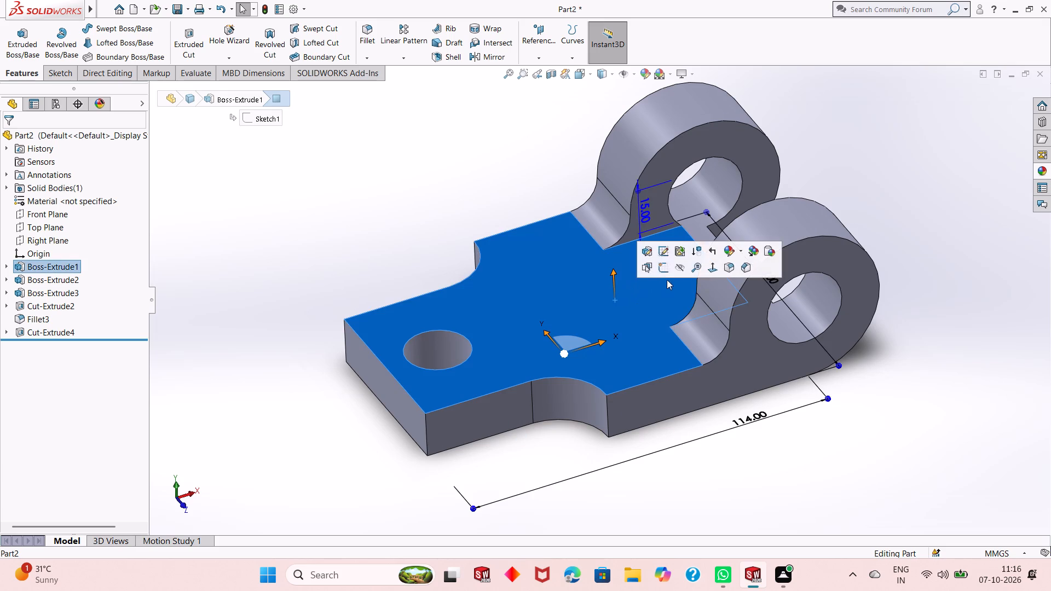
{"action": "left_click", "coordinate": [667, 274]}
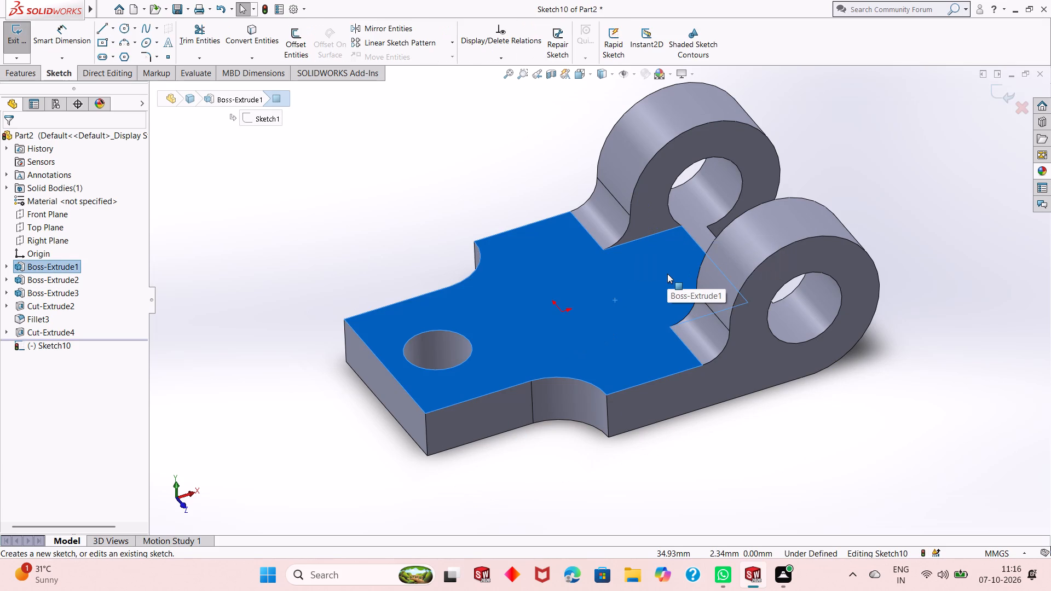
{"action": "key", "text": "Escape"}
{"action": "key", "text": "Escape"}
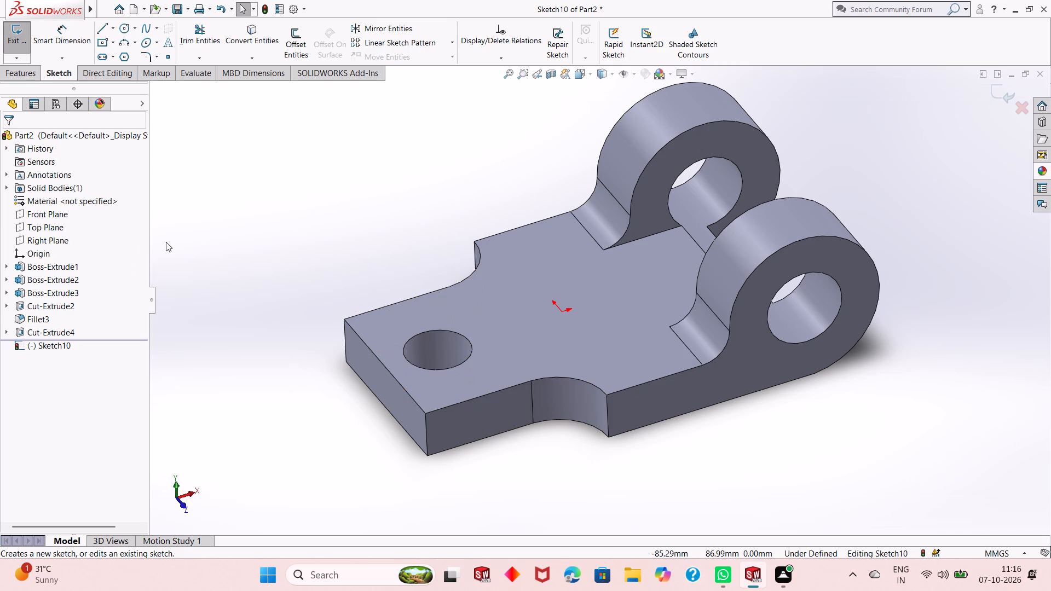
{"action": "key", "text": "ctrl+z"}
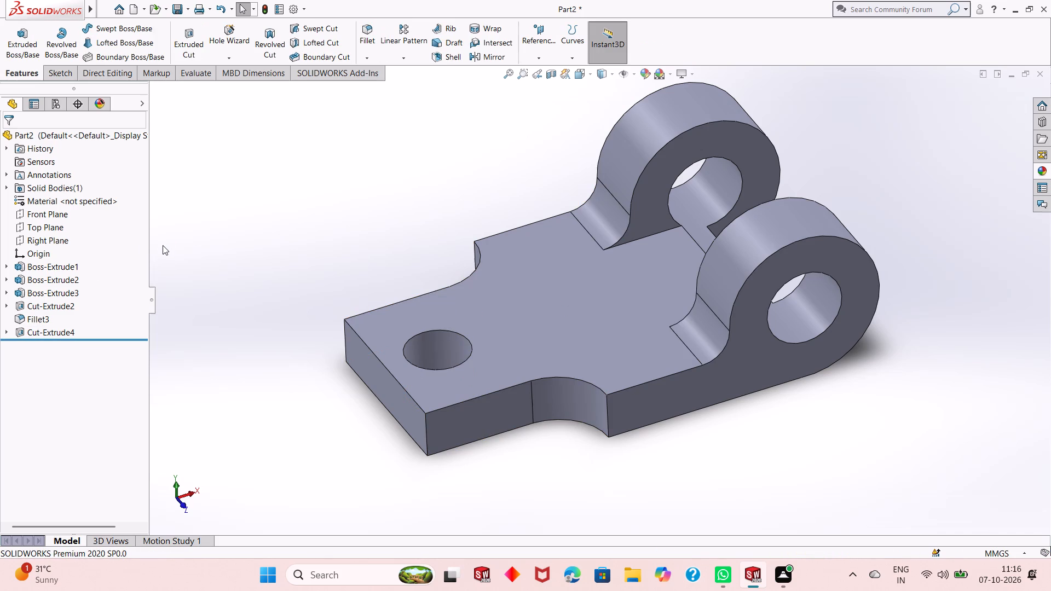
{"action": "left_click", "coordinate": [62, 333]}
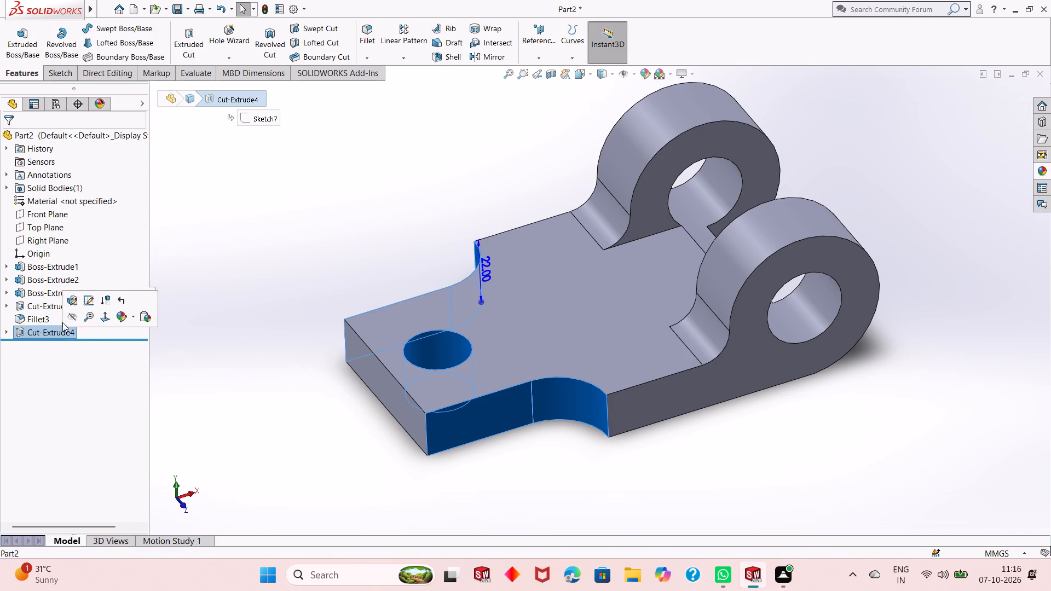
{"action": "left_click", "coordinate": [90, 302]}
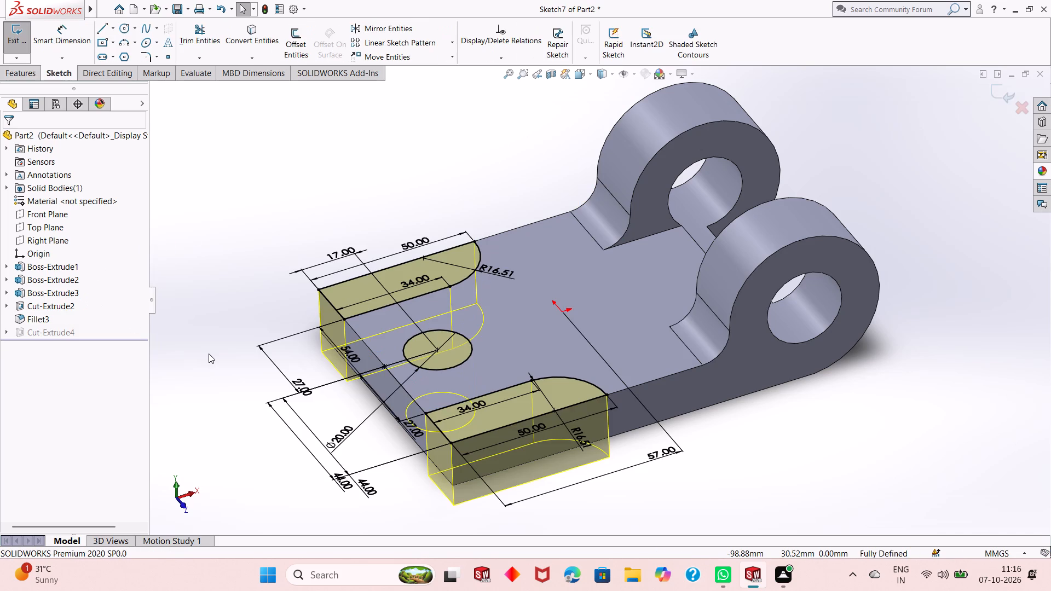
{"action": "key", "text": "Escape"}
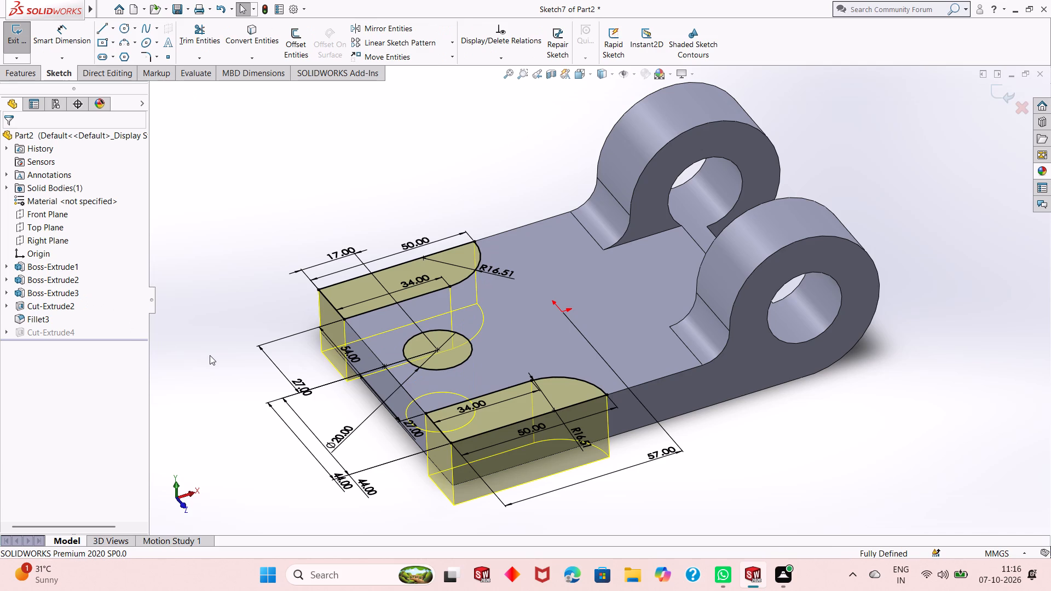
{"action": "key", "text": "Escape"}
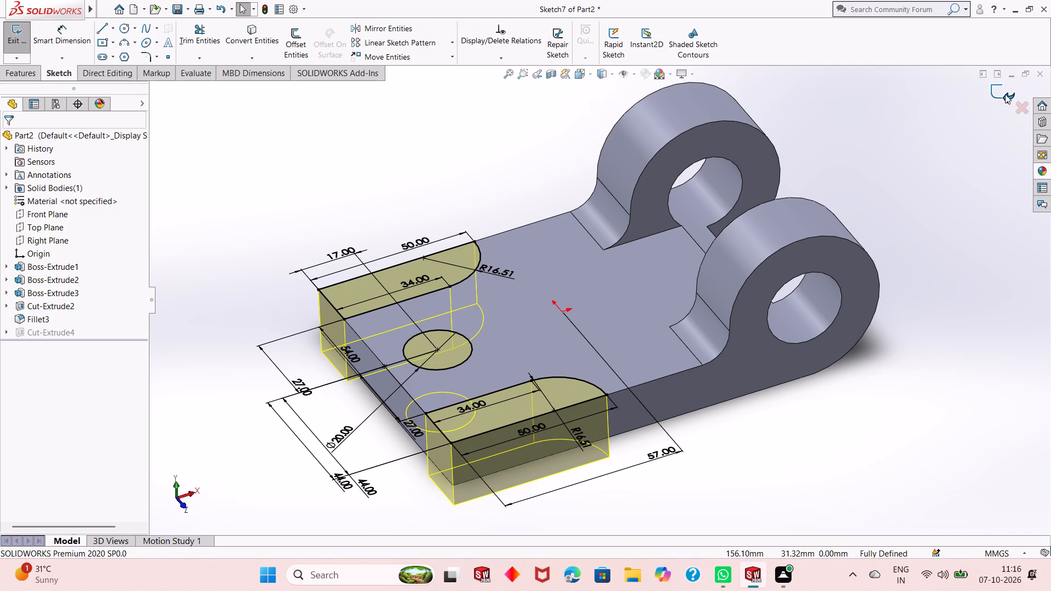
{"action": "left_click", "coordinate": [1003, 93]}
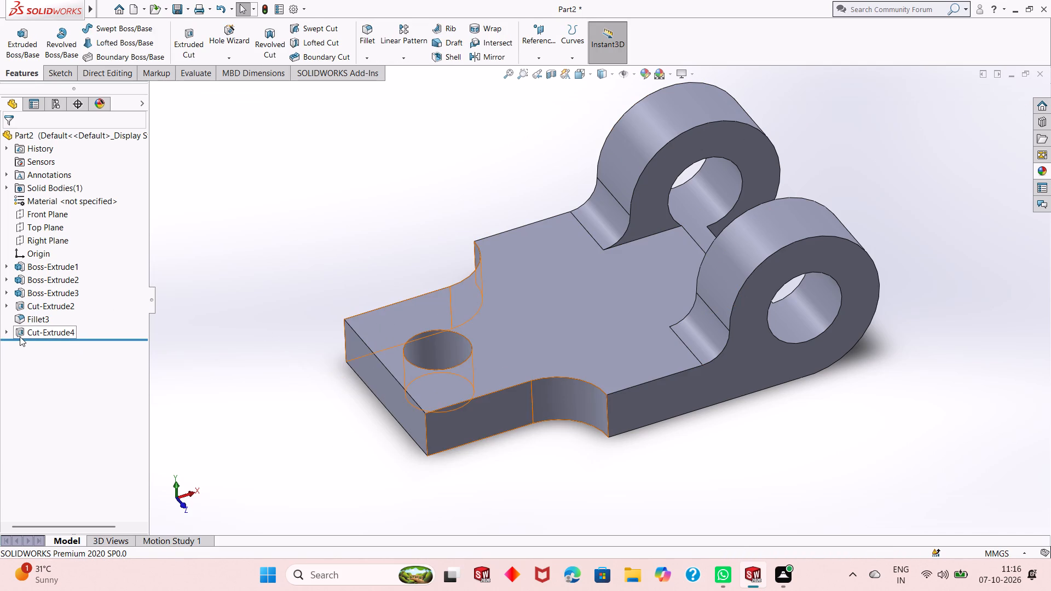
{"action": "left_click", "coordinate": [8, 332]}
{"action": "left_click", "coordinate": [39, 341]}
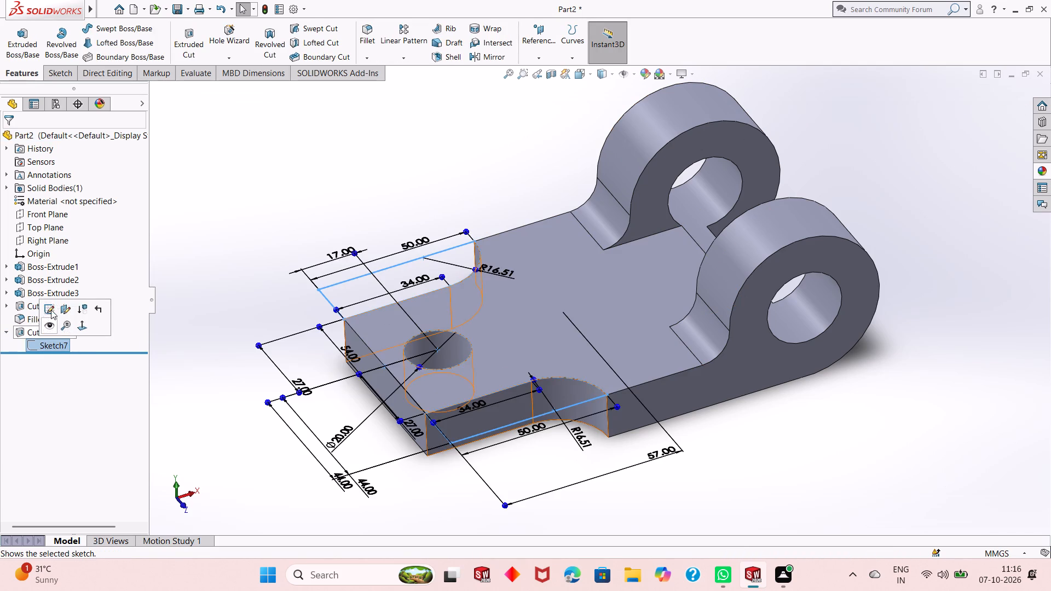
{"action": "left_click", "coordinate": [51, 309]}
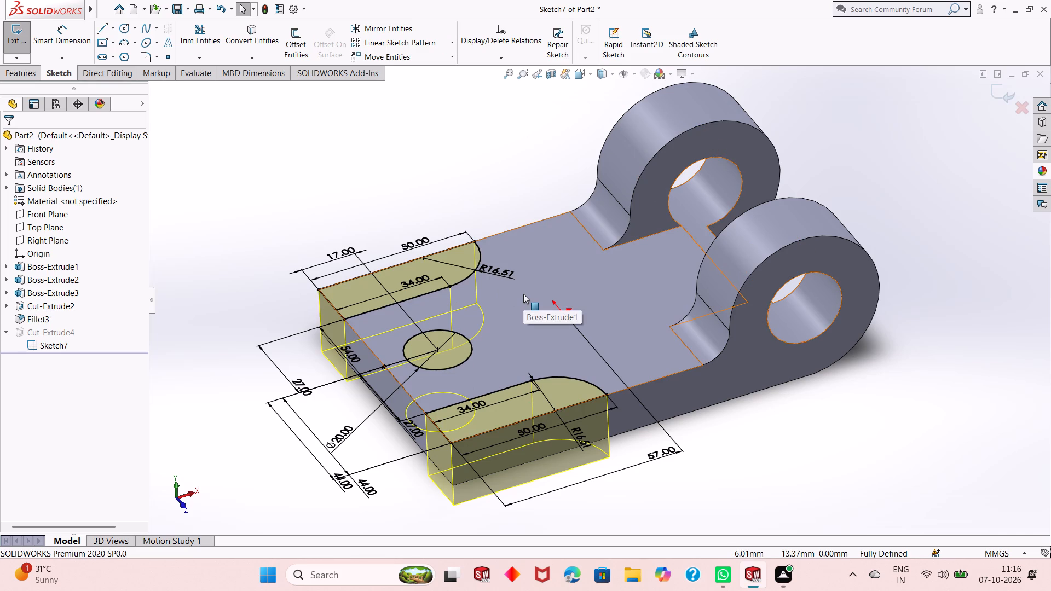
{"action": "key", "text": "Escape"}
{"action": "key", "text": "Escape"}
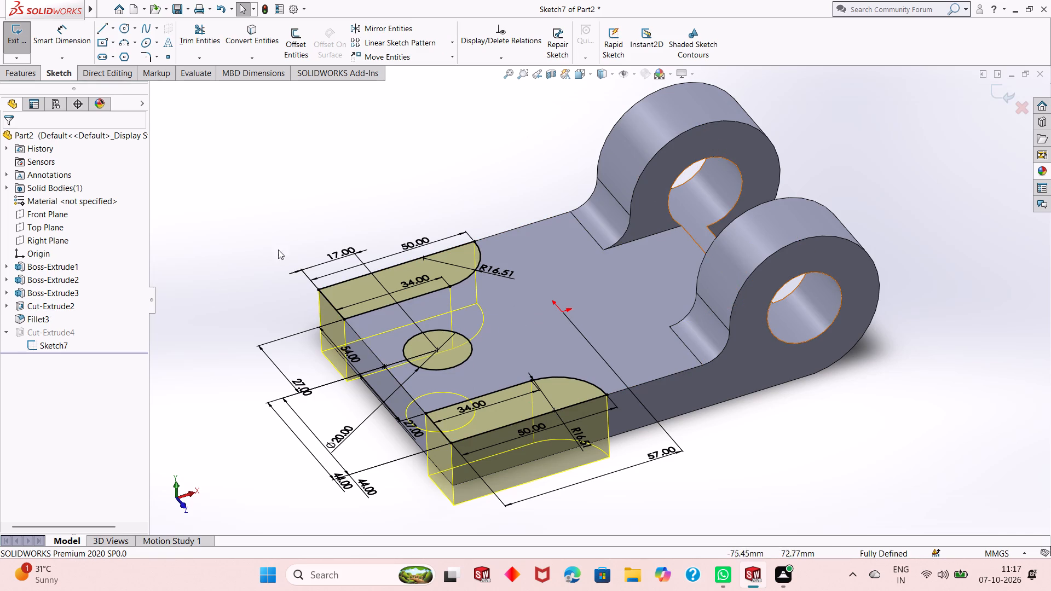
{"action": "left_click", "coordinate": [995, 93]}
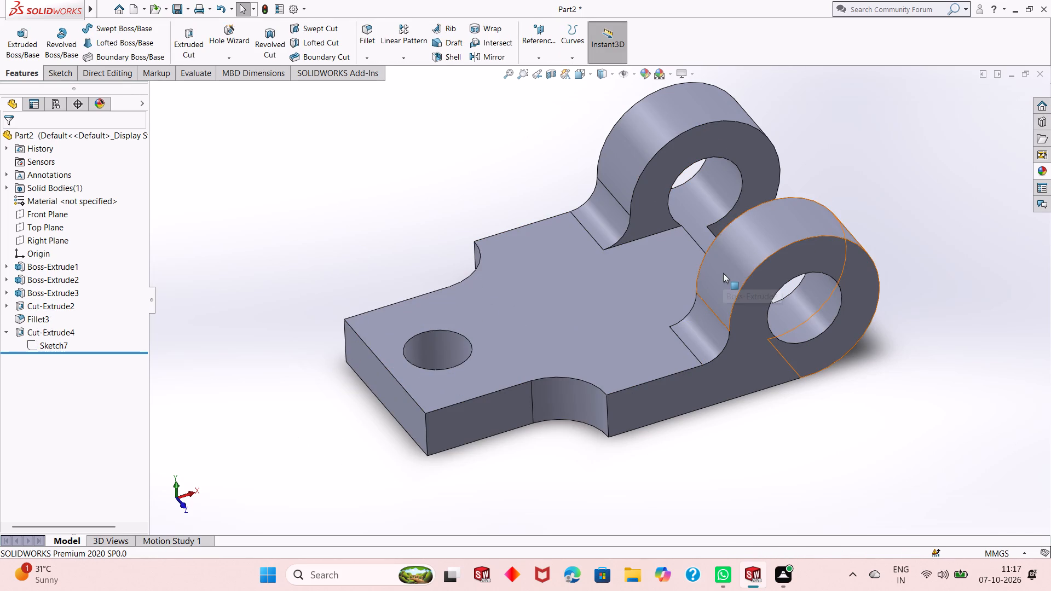
Undo the extruded cut of the hole and corner regions, returning to its open sketch.
{"action": "key", "text": "ctrl+z"}
Draw a closed 62 × 44 mm rectangle of lines between the two bosses, starting from the plate's edge there.
{"action": "scroll", "coordinate": [726, 257], "scroll_direction": "down", "scroll_amount": 1}
{"action": "scroll", "coordinate": [665, 282], "scroll_direction": "up", "scroll_amount": 1}
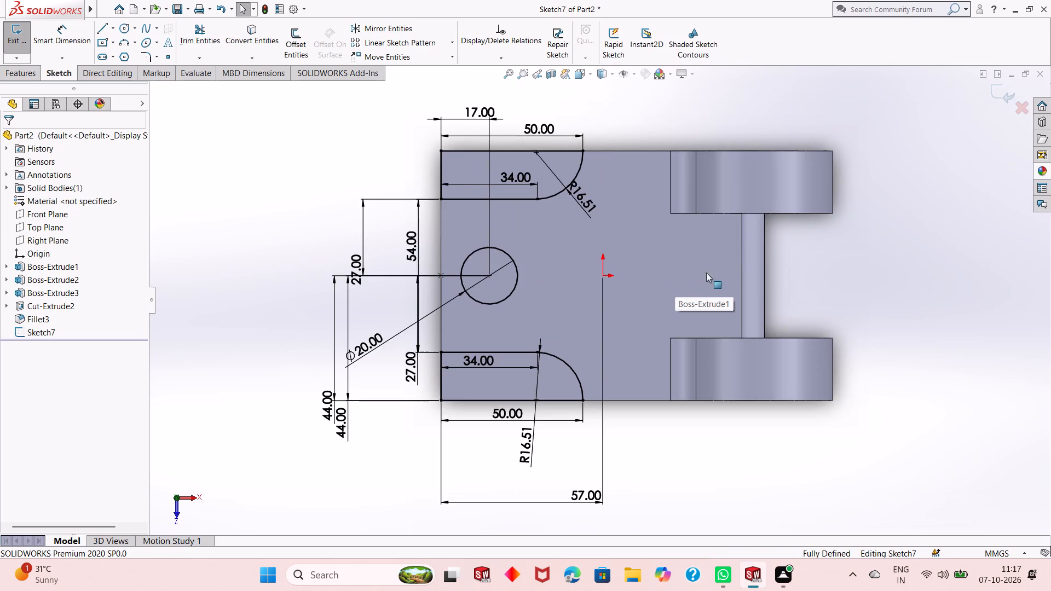
{"action": "scroll", "coordinate": [748, 264], "scroll_direction": "down", "scroll_amount": 1}
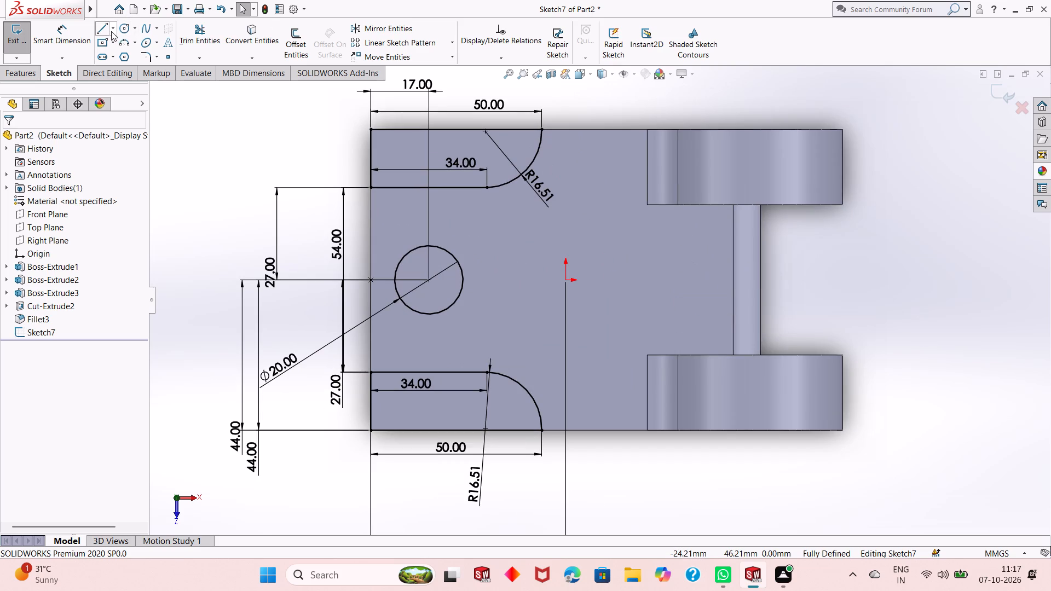
{"action": "left_click", "coordinate": [98, 31]}
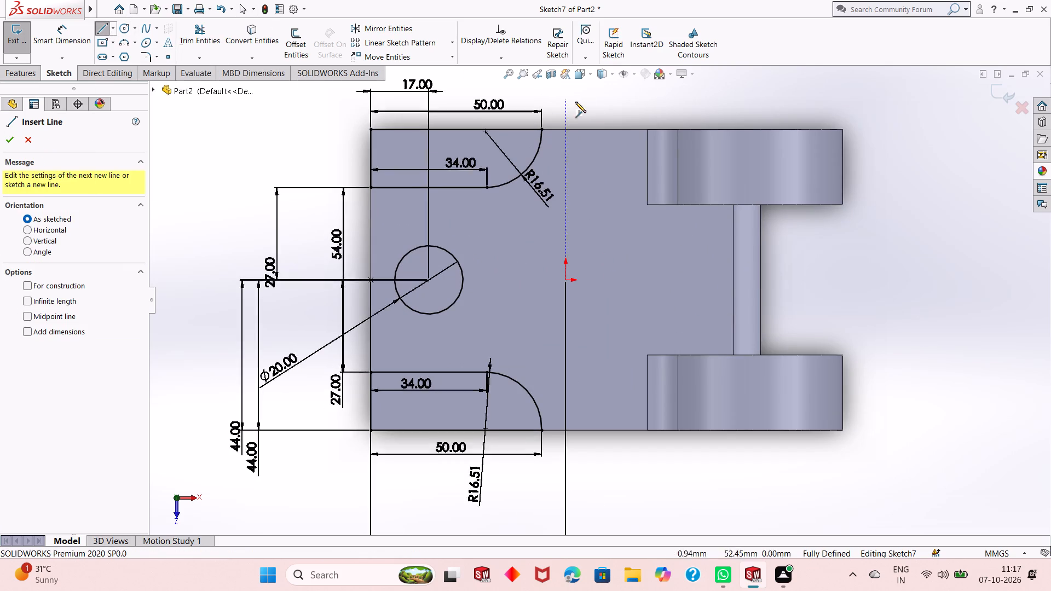
{"action": "left_click", "coordinate": [761, 207]}
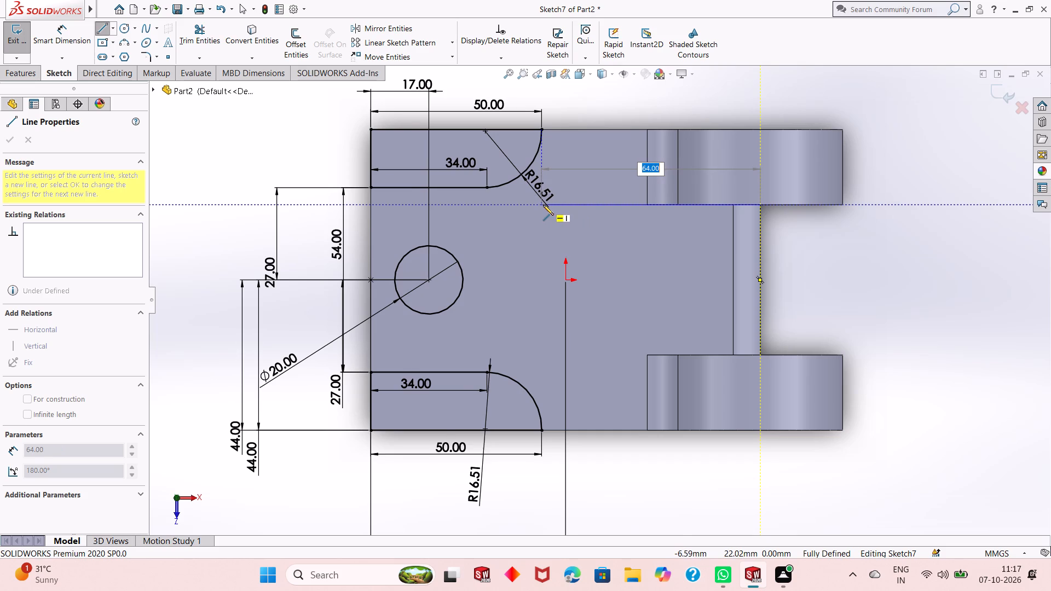
{"action": "type", "text": "62"}
{"action": "key", "text": "Return"}
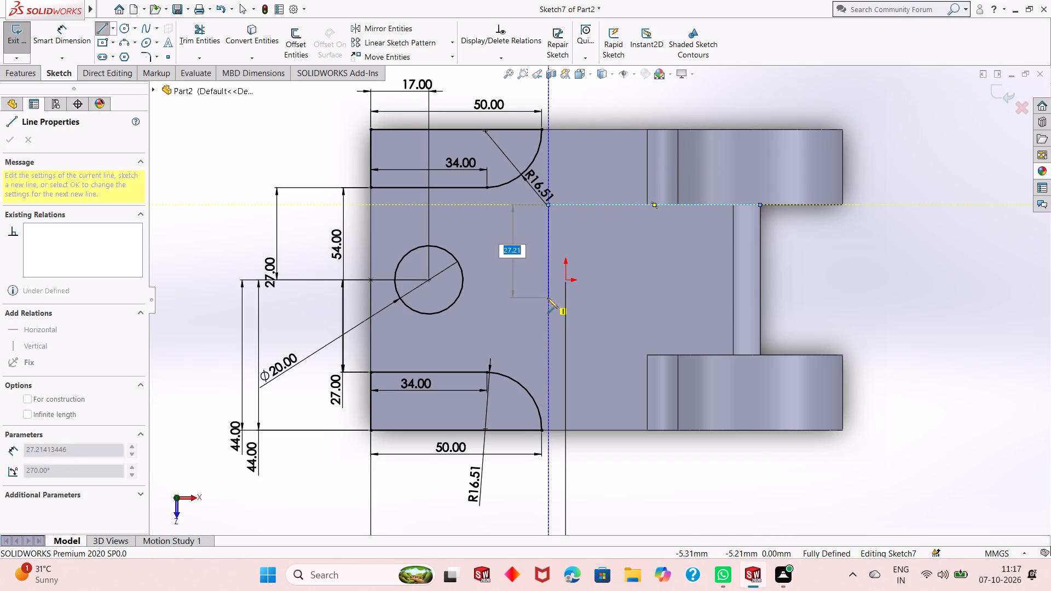
{"action": "left_click", "coordinate": [547, 355]}
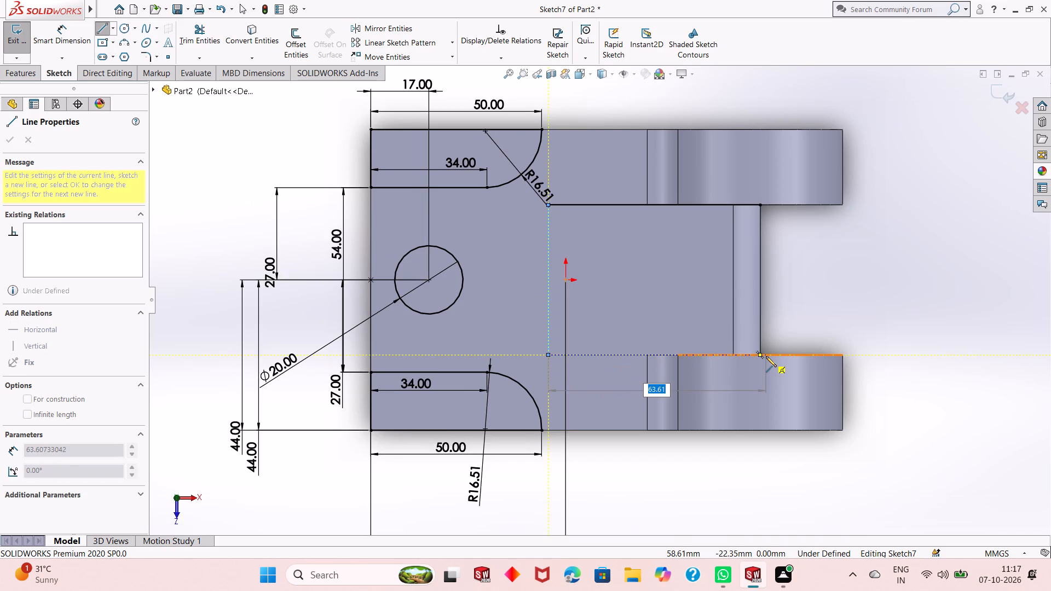
{"action": "left_click", "coordinate": [760, 354]}
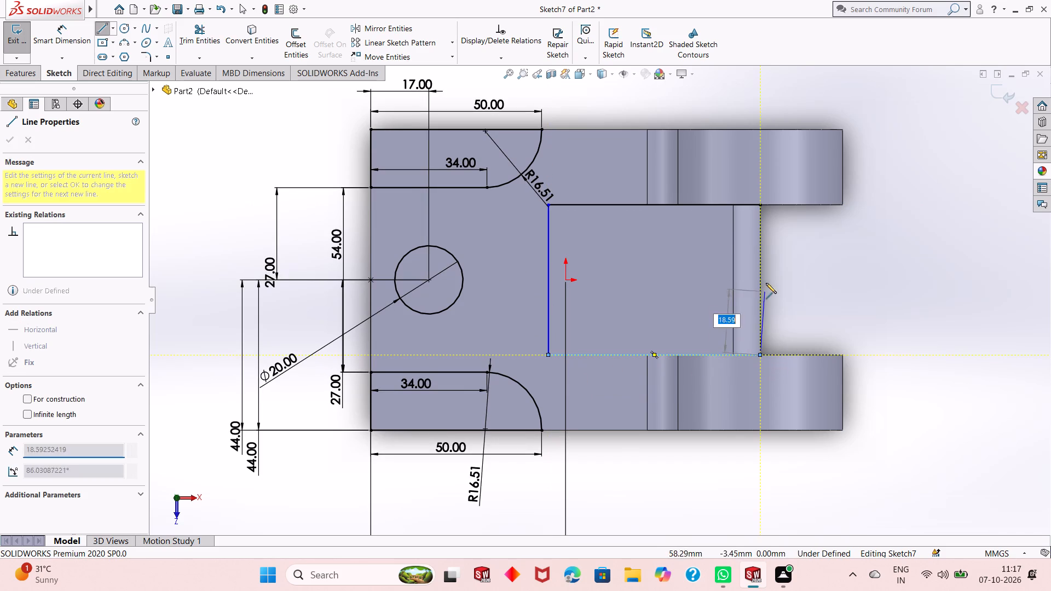
{"action": "left_click", "coordinate": [759, 206]}
{"action": "right_click", "coordinate": [837, 252]}
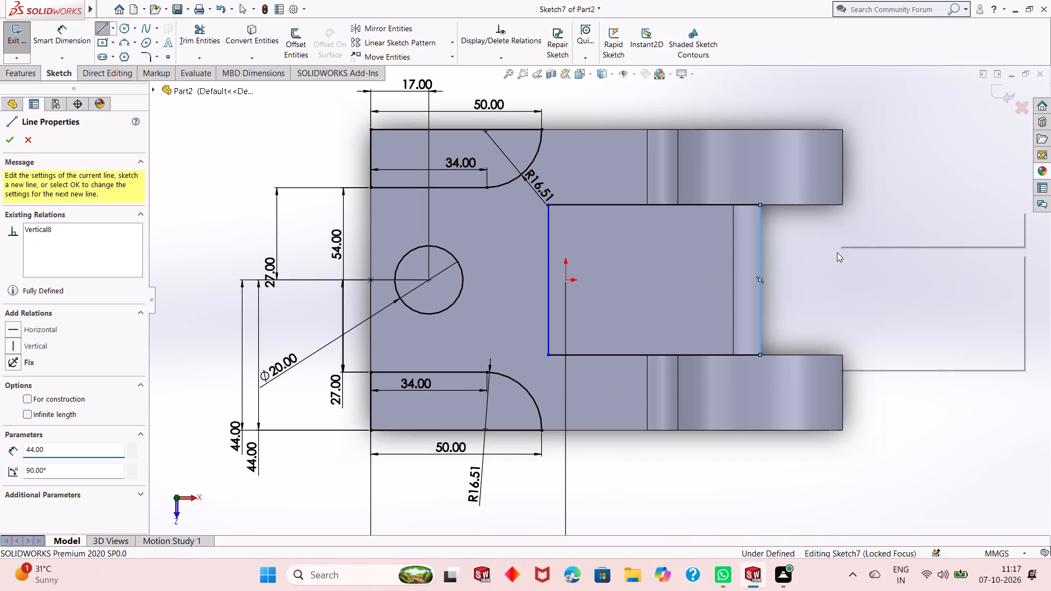
{"action": "left_click", "coordinate": [847, 259]}
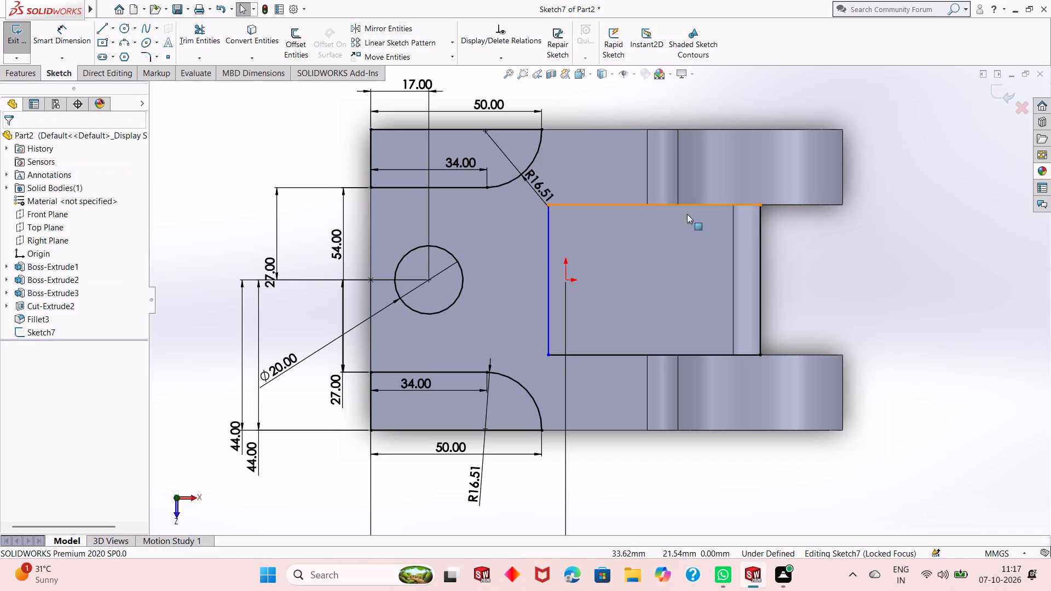
Dimension the rectangle's lower horizontal line at 62 mm.
{"action": "left_click", "coordinate": [71, 39]}
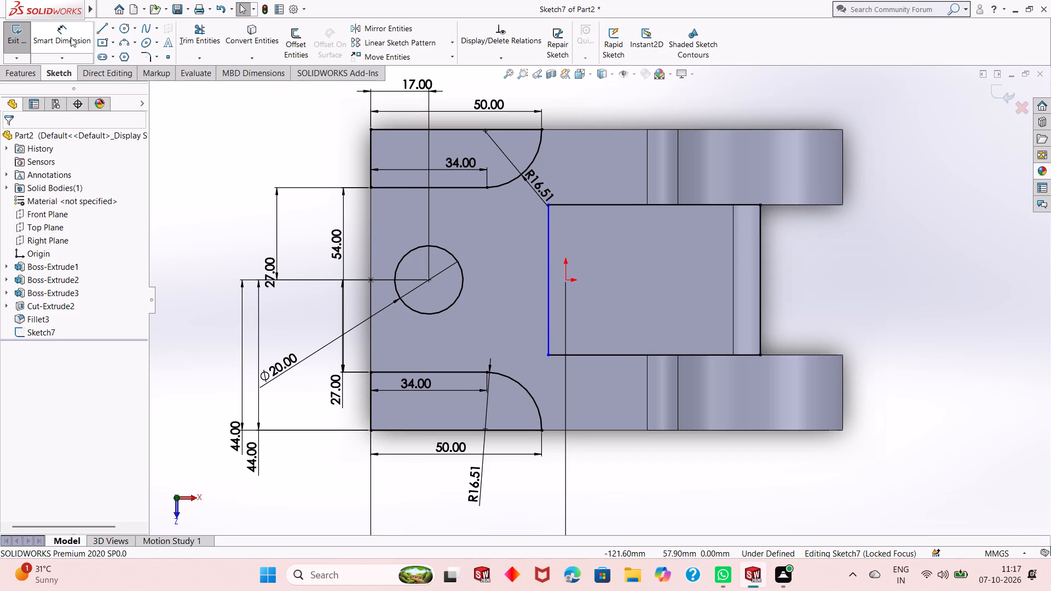
{"action": "left_click", "coordinate": [635, 355]}
{"action": "left_click", "coordinate": [635, 385]}
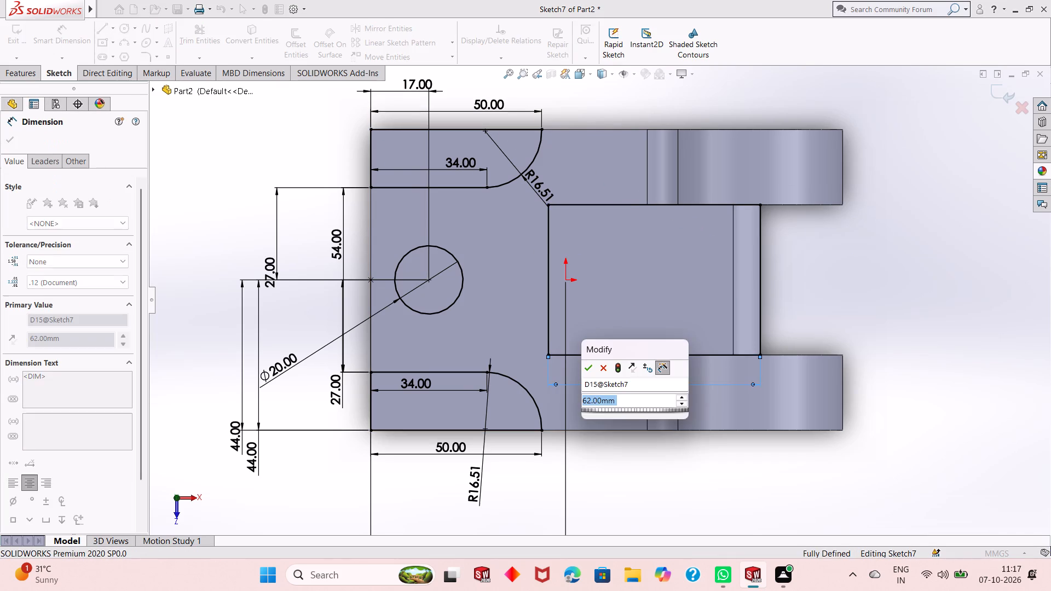
{"action": "key", "text": "Return"}
{"action": "right_click", "coordinate": [232, 195]}
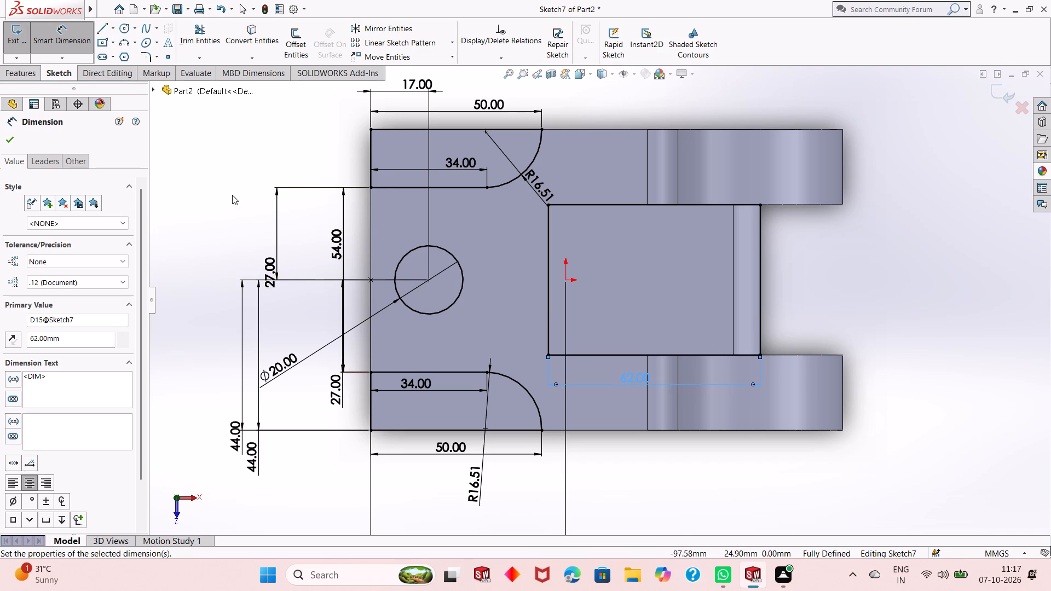
{"action": "left_click", "coordinate": [256, 228]}
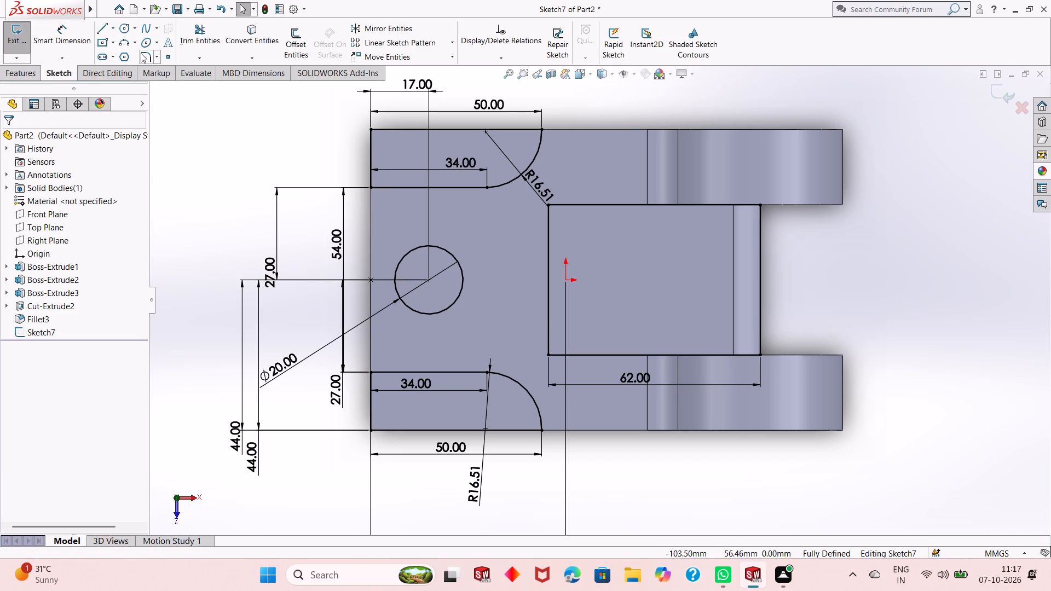
Set up 5 mm sketch fillets on the two rectangle corners facing the 20 mm circle.
{"action": "left_click", "coordinate": [144, 54]}
{"action": "scroll", "coordinate": [582, 213], "scroll_direction": "down", "scroll_amount": 2}
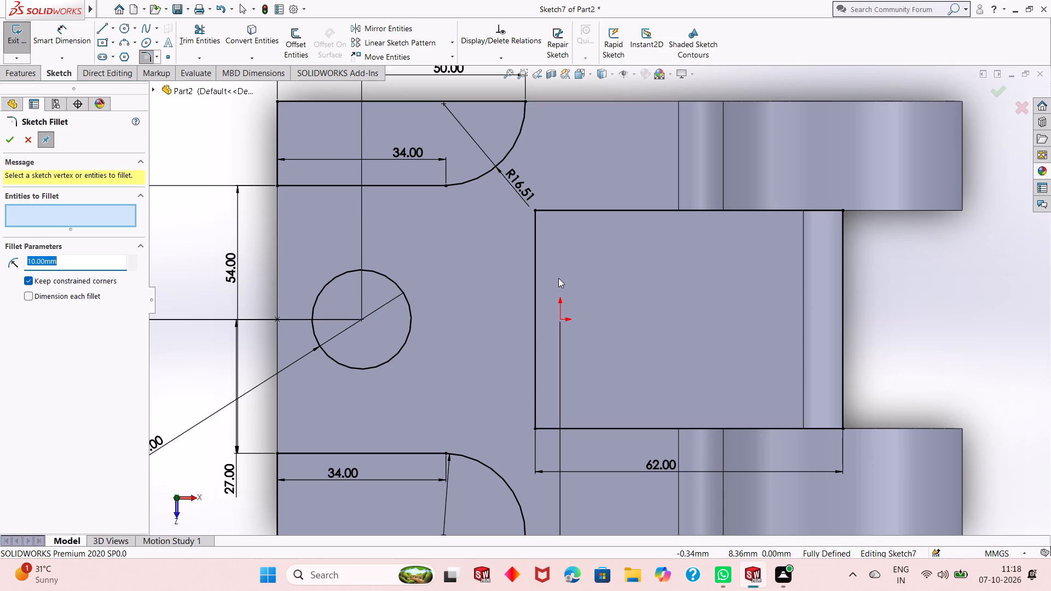
{"action": "key", "text": "4"}
{"action": "key", "text": "Return"}
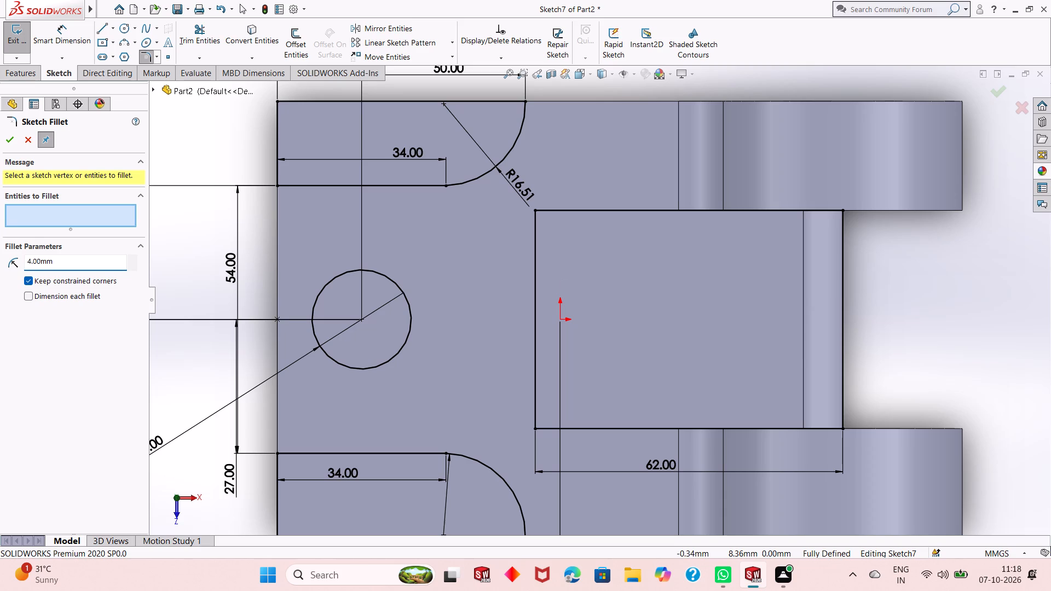
{"action": "key", "text": "5"}
{"action": "key", "text": "Return"}
{"action": "double_click", "coordinate": [558, 278]}
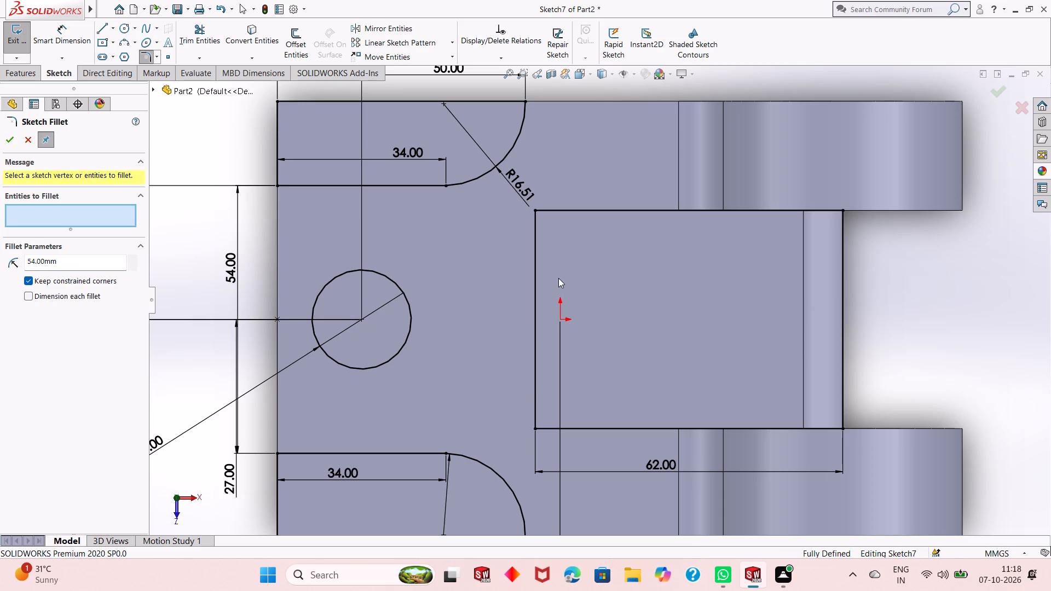
{"action": "double_click", "coordinate": [62, 259]}
{"action": "key", "text": "5"}
{"action": "key", "text": "Return"}
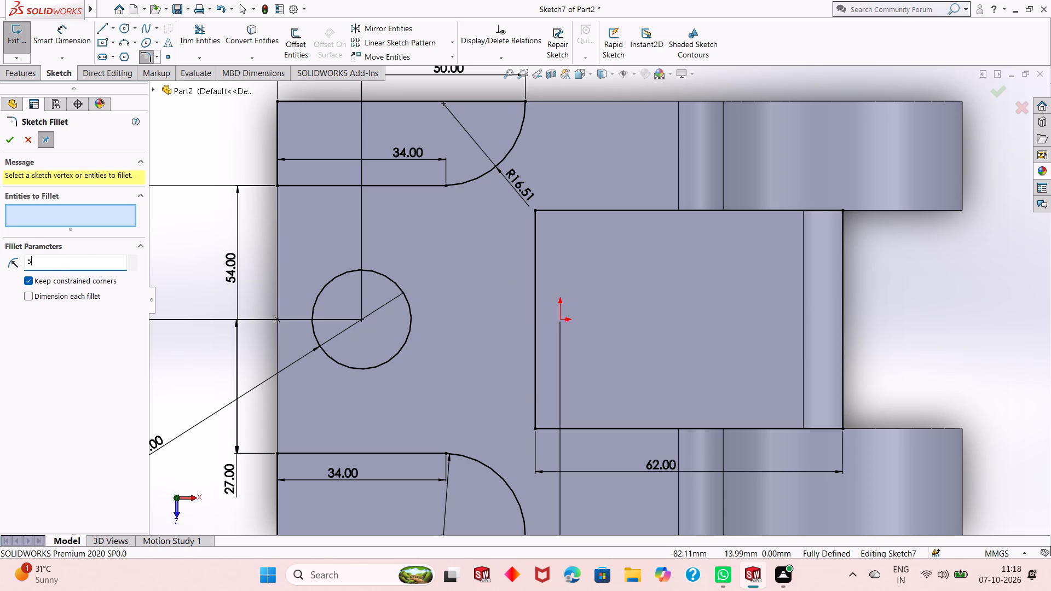
{"action": "left_click", "coordinate": [534, 210]}
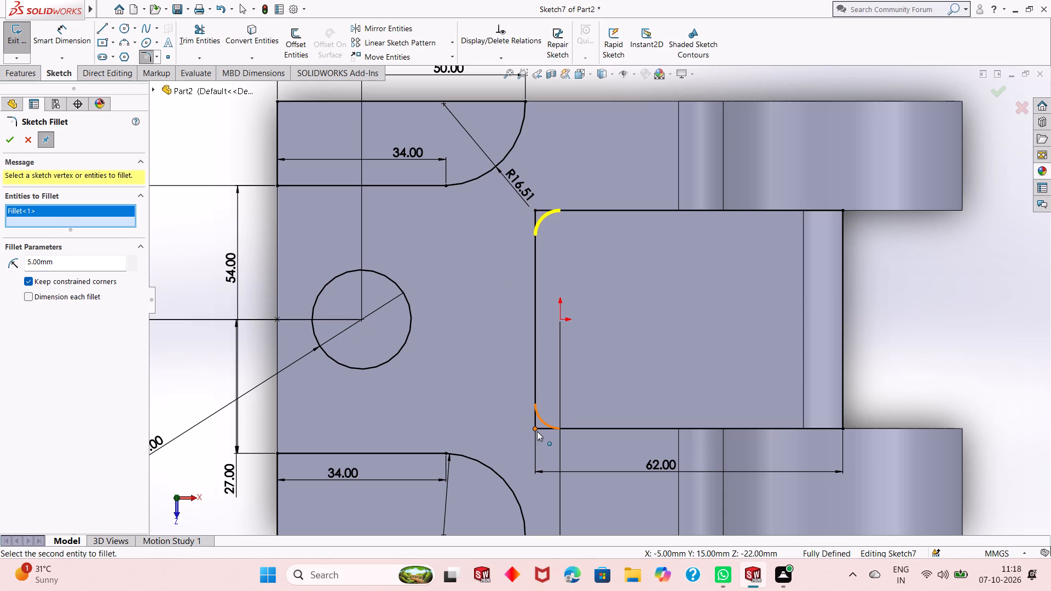
{"action": "left_click", "coordinate": [537, 431]}
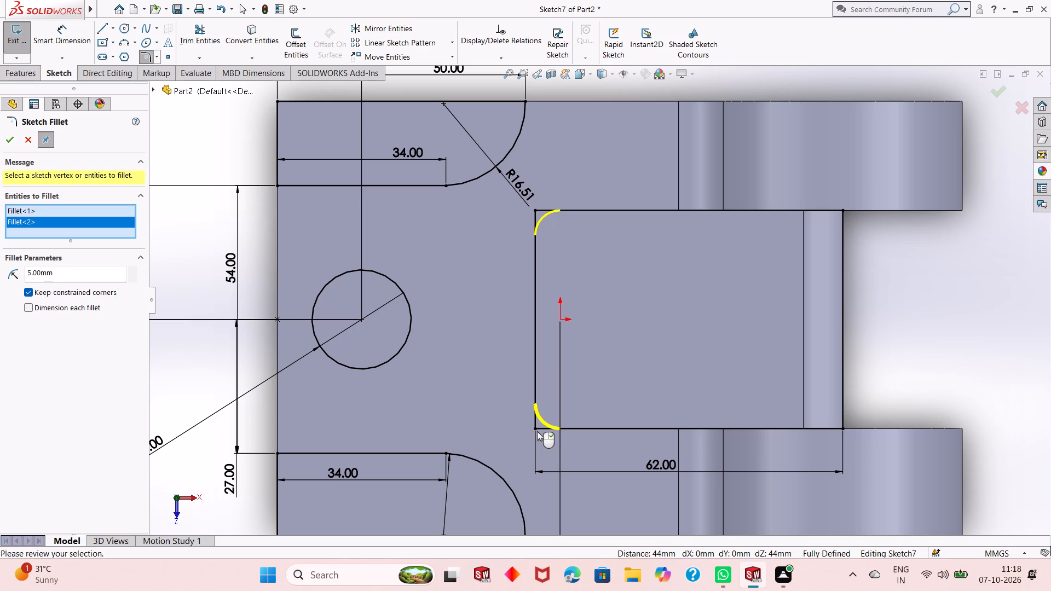
Try a 10 mm radius for the two corner fillets, then set it to 8 mm and apply them.
{"action": "double_click", "coordinate": [78, 279]}
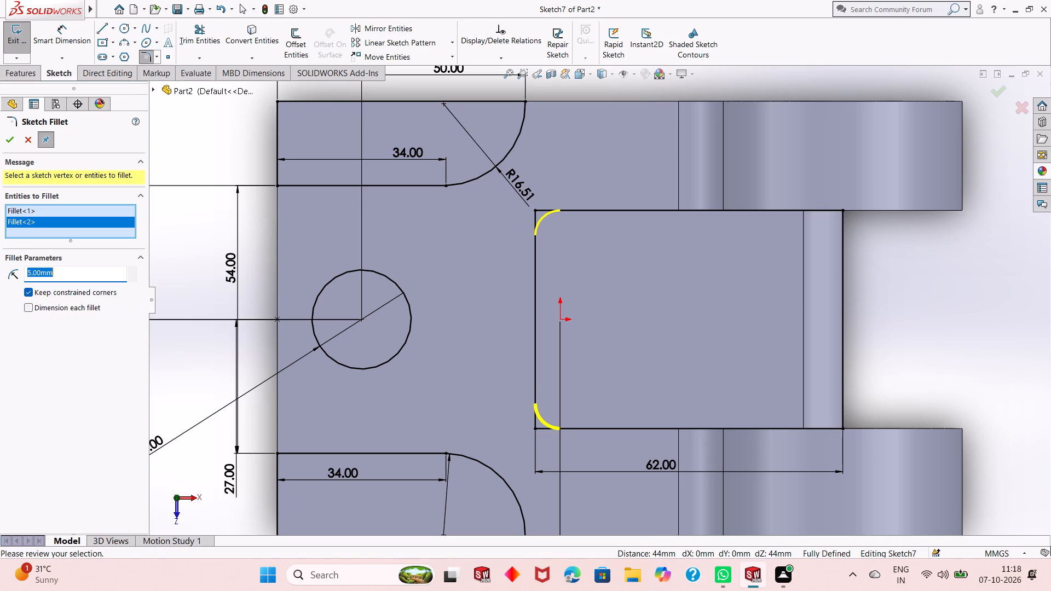
{"action": "type", "text": "10"}
{"action": "key", "text": "Return"}
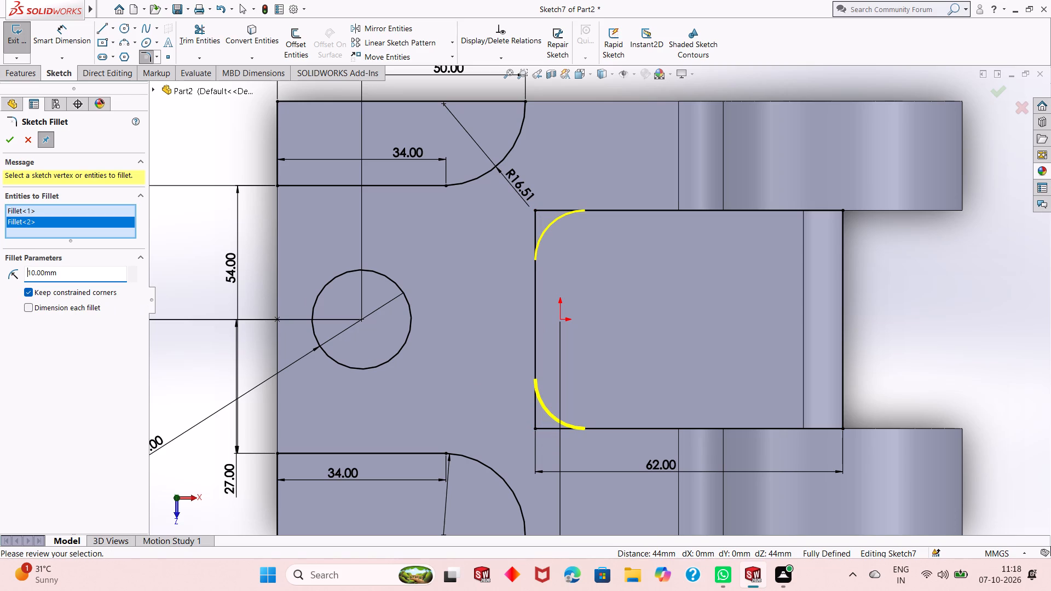
{"action": "double_click", "coordinate": [42, 271]}
{"action": "key", "text": "8"}
{"action": "key", "text": "Return"}
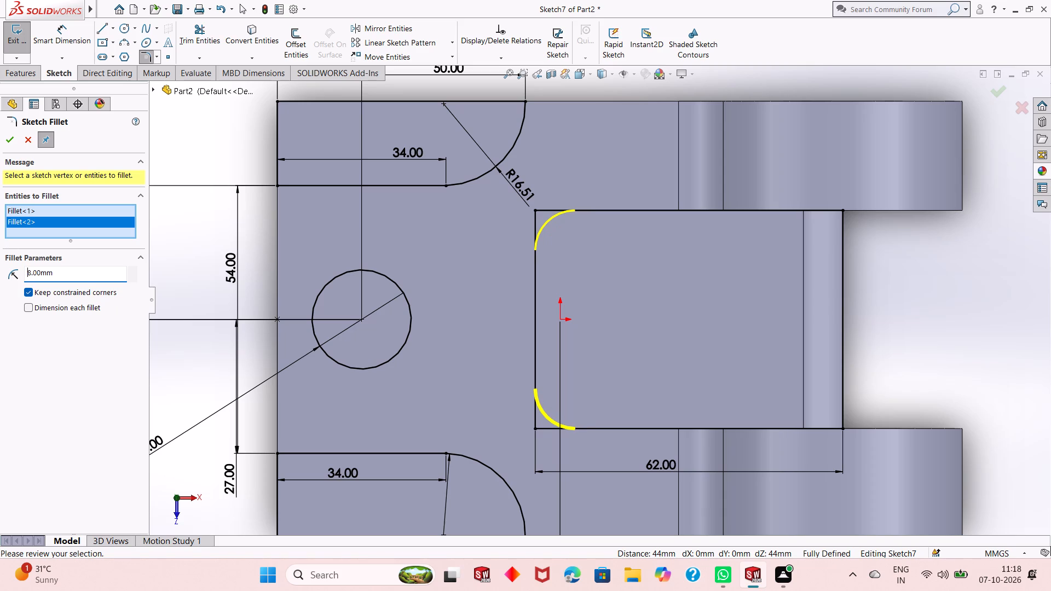
{"action": "left_click", "coordinate": [5, 136]}
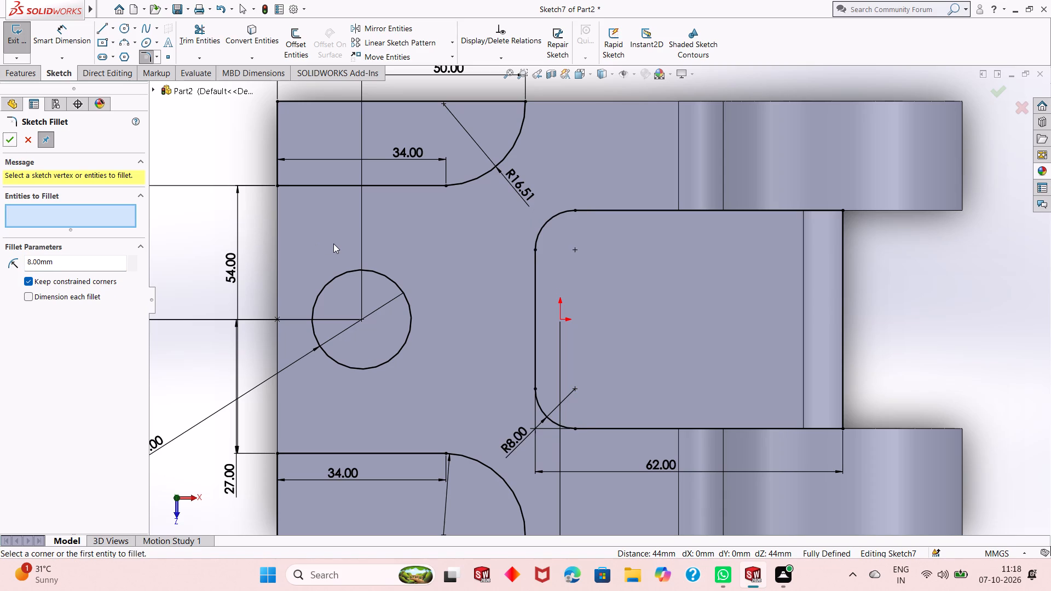
Set the sketch fillet radius to 5 mm and close the Sketch Fillet command.
{"action": "double_click", "coordinate": [57, 266]}
{"action": "key", "text": "5"}
{"action": "key", "text": "Return"}
{"action": "left_click", "coordinate": [32, 146]}
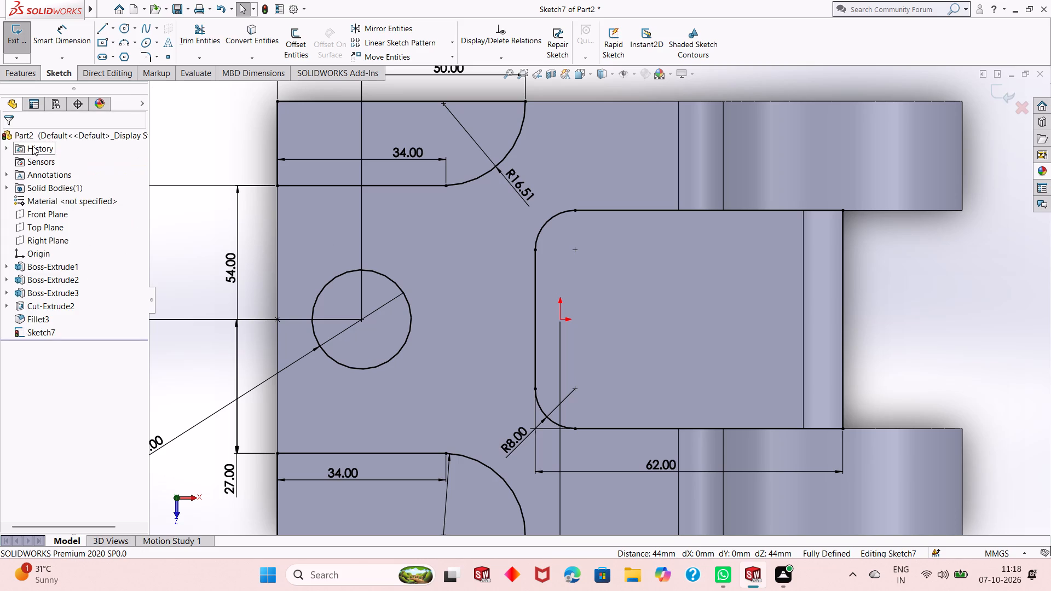
{"action": "left_click", "coordinate": [192, 157]}
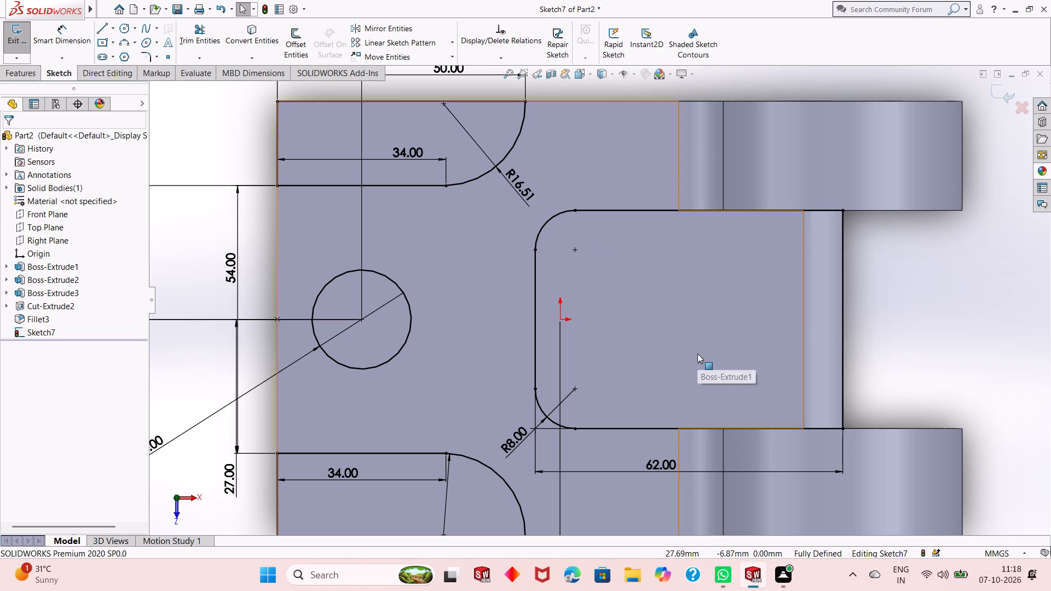
Undo the 8 mm fillets on the rectangle's two corners facing the 20 mm circle.
{"action": "key", "text": "ctrl+z"}
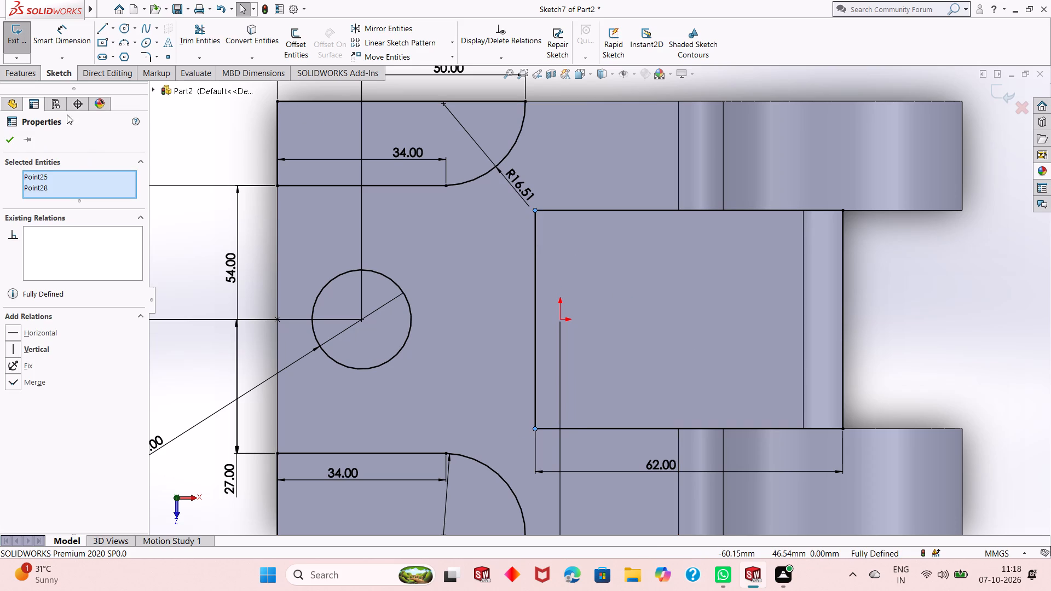
{"action": "left_click", "coordinate": [0, 137]}
{"action": "left_click", "coordinate": [4, 138]}
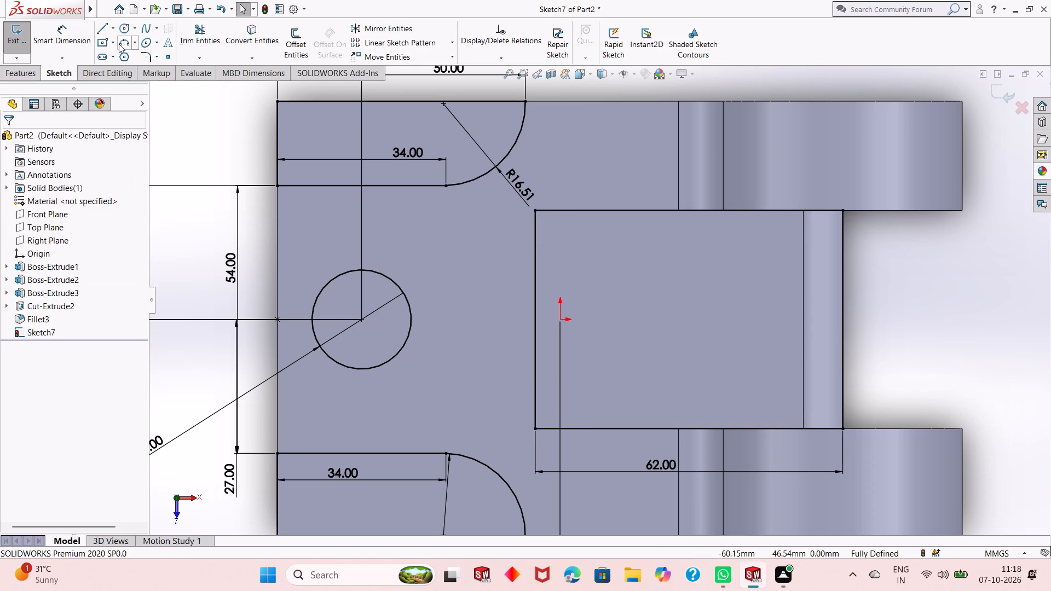
Apply 5 mm sketch fillets to the rectangle's two corners facing the 20 mm circle.
{"action": "left_click", "coordinate": [142, 56]}
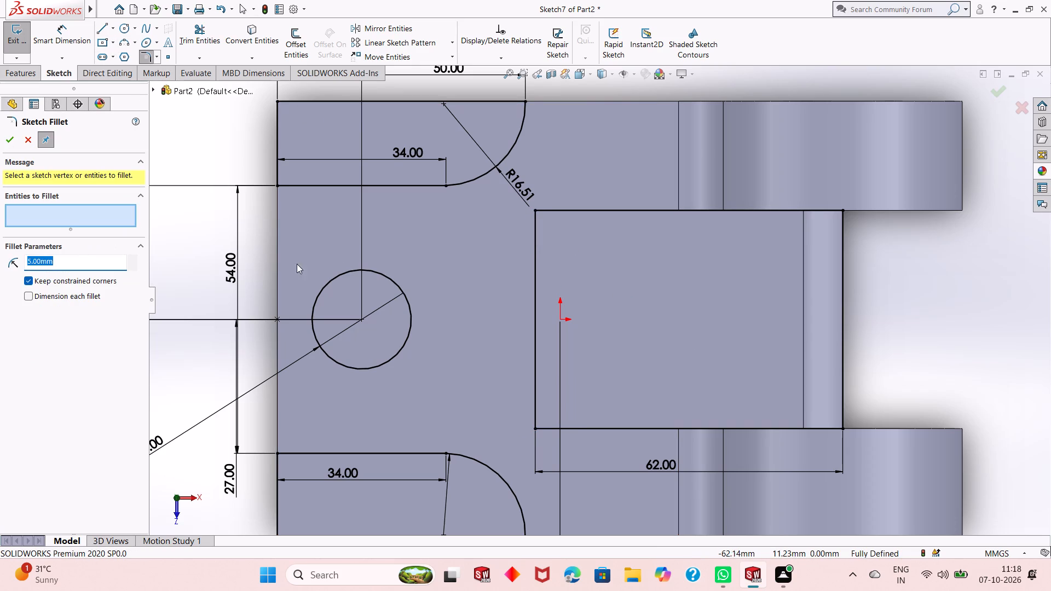
{"action": "left_click", "coordinate": [535, 209]}
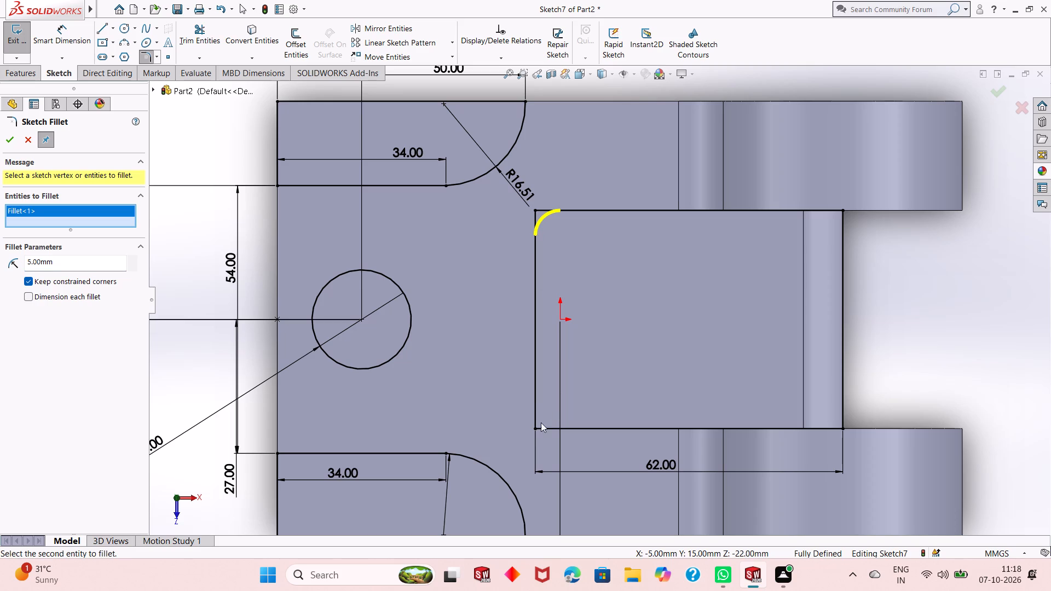
{"action": "left_click", "coordinate": [536, 430]}
{"action": "left_click", "coordinate": [11, 138]}
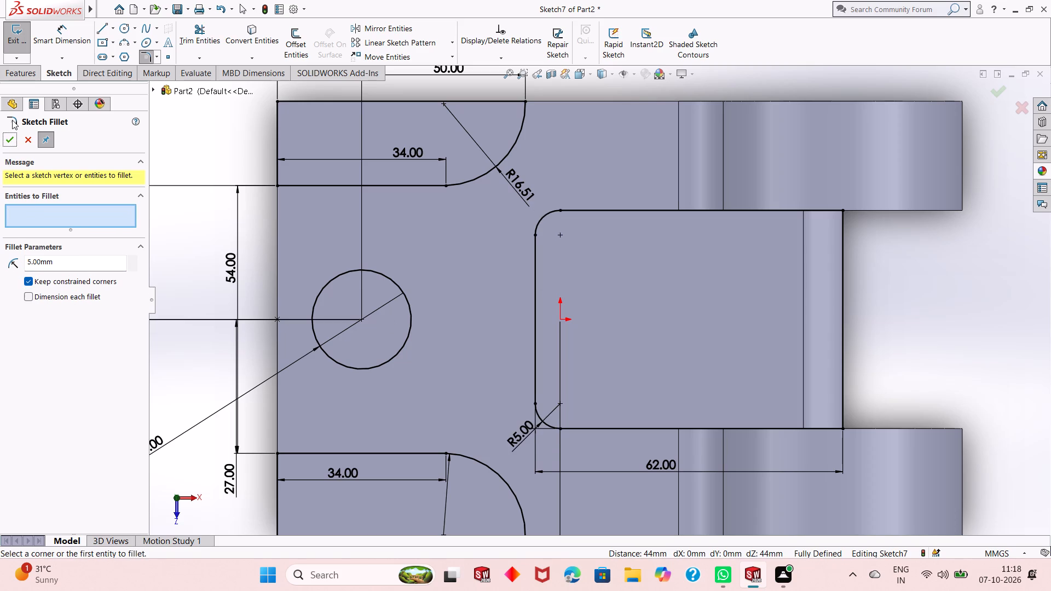
{"action": "left_click", "coordinate": [11, 138]}
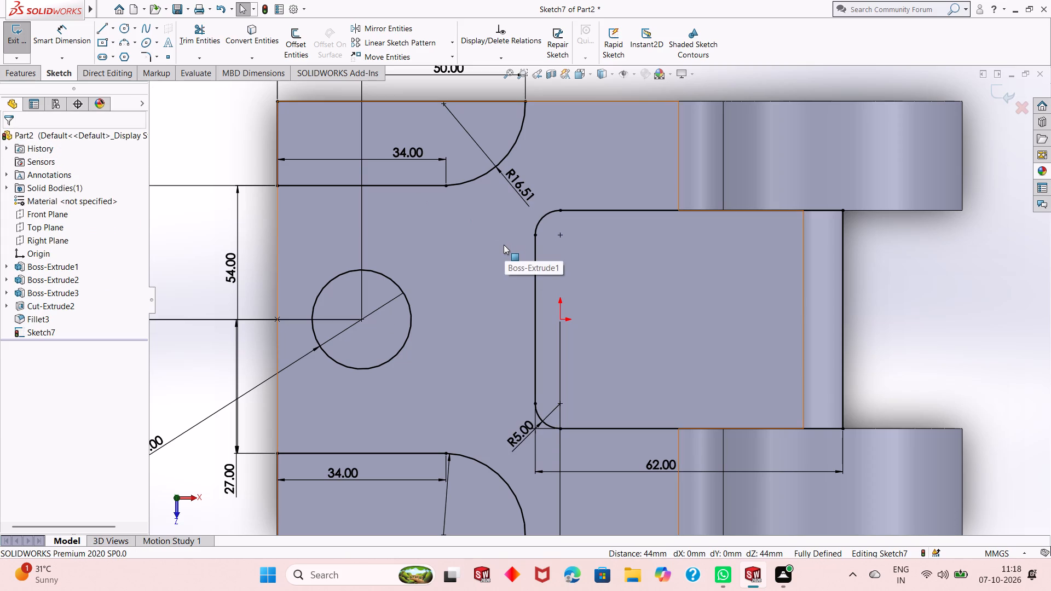
Extrude-cut the corner profiles, 20 mm circle and filleted rectangle through the full thickness of the plate.
{"action": "scroll", "coordinate": [528, 277], "scroll_direction": "up", "scroll_amount": 2}
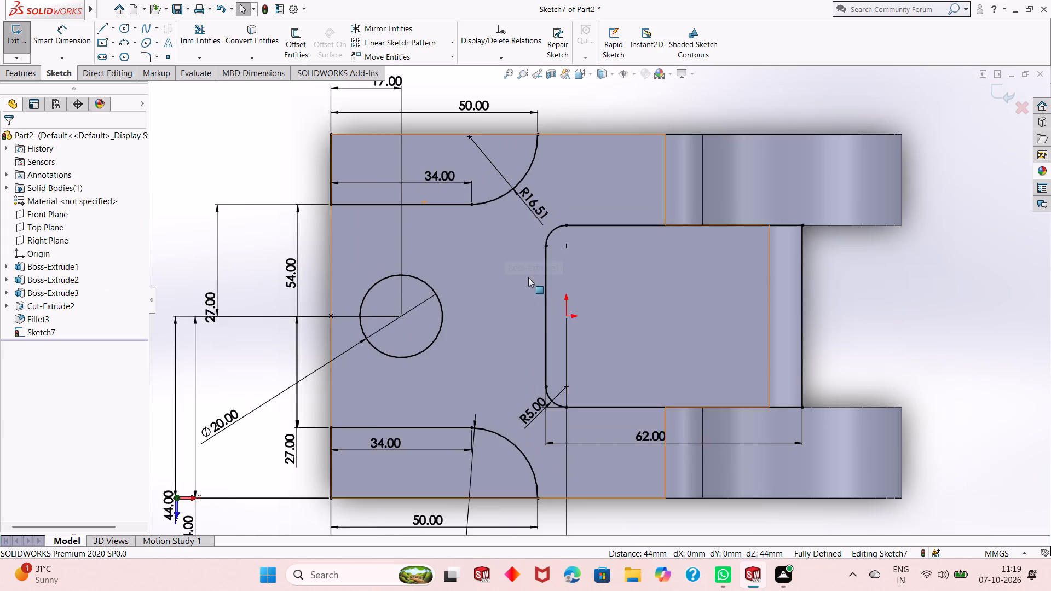
{"action": "scroll", "coordinate": [532, 303], "scroll_direction": "up", "scroll_amount": 1}
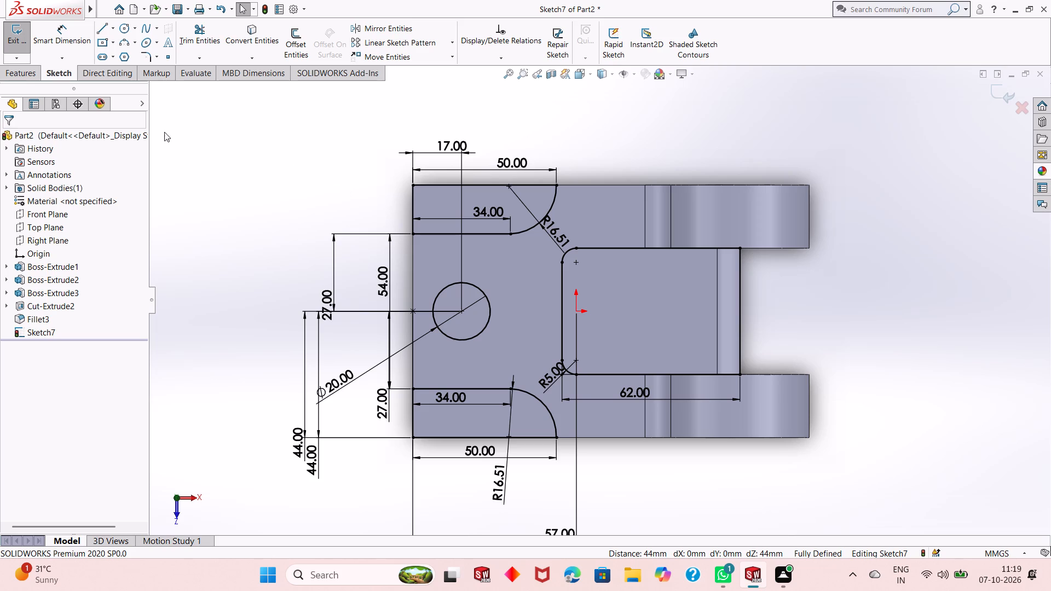
{"action": "left_click", "coordinate": [25, 75]}
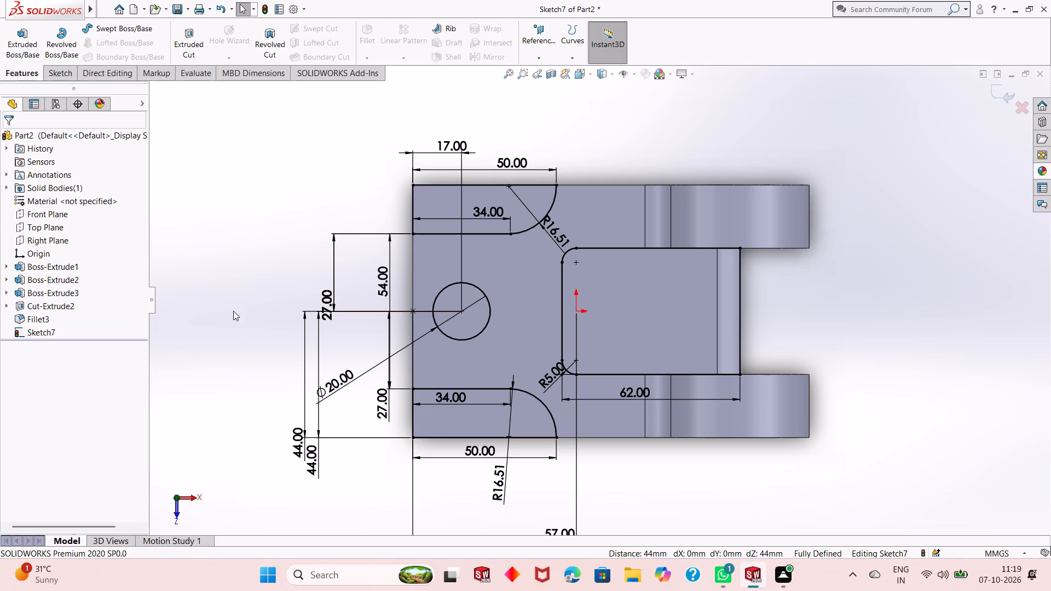
{"action": "middle_click_drag", "start_coordinate": [236, 308], "coordinate": [232, 230]}
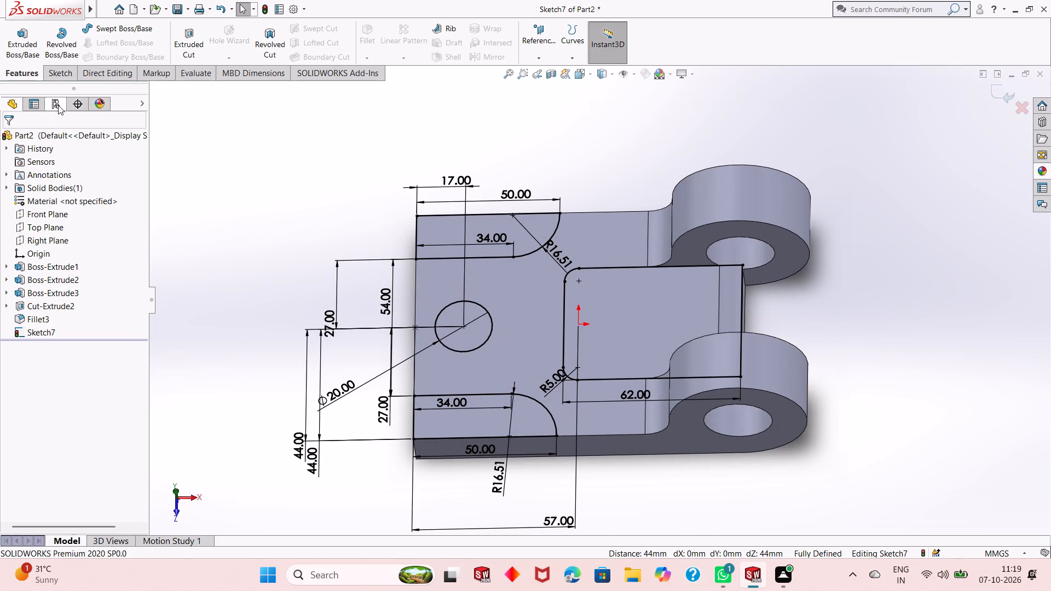
{"action": "left_click", "coordinate": [184, 40]}
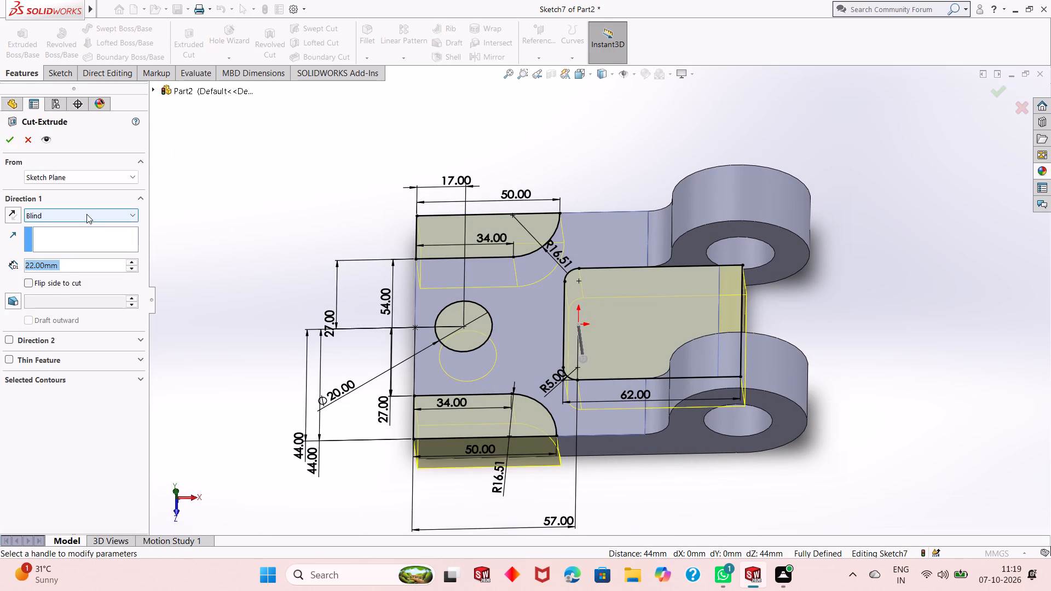
{"action": "left_click", "coordinate": [86, 214]}
{"action": "left_click", "coordinate": [90, 235]}
{"action": "left_click", "coordinate": [11, 143]}
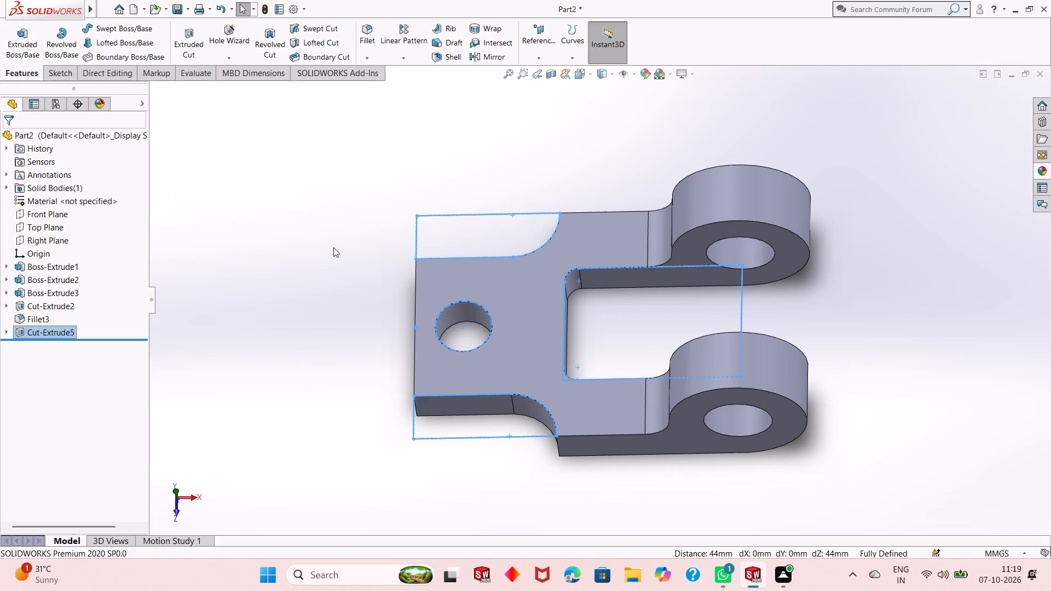
Examine the cut plate, its hole, corner cuts, cutout and bosses from several angles.
{"action": "left_click", "coordinate": [340, 263]}
{"action": "middle_click_drag", "start_coordinate": [513, 338], "coordinate": [515, 338]}
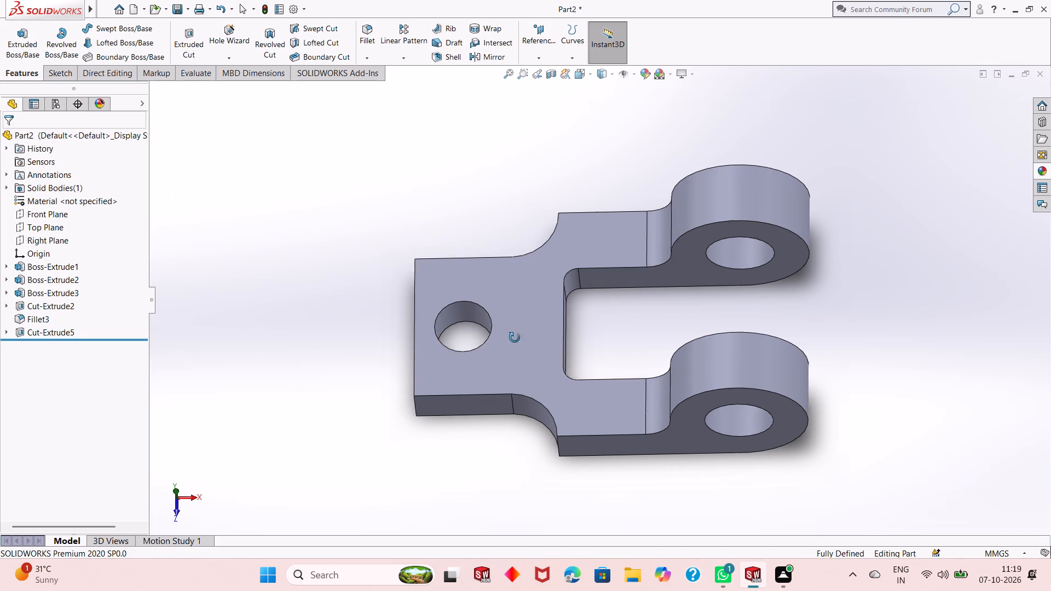
{"action": "middle_click_drag", "start_coordinate": [515, 338], "coordinate": [500, 302]}
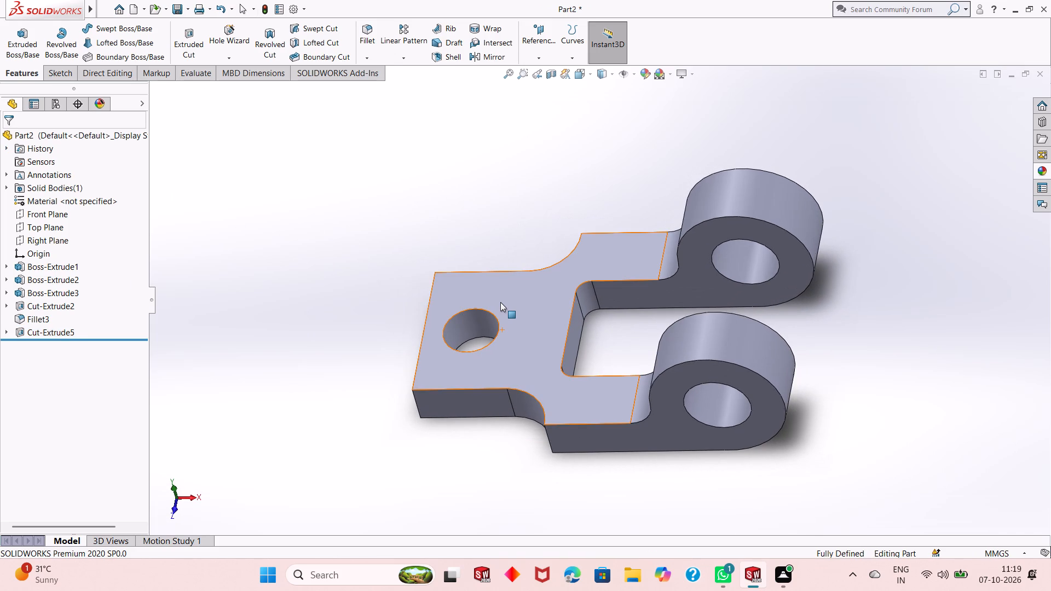
{"action": "middle_click_drag", "start_coordinate": [469, 401], "coordinate": [619, 235]}
{"action": "middle_click_drag", "start_coordinate": [557, 425], "coordinate": [701, 445]}
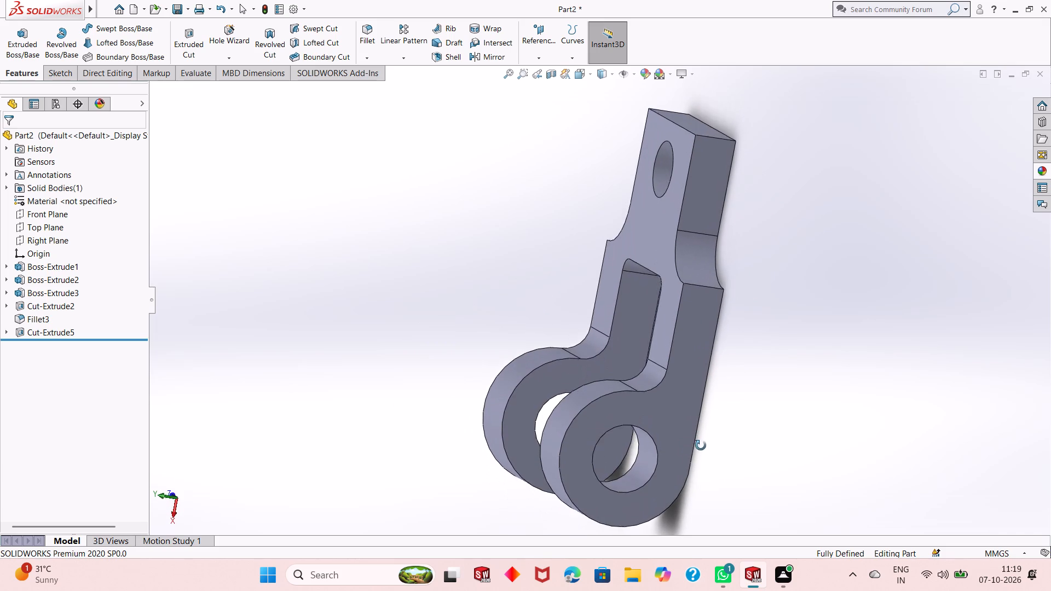
{"action": "middle_click_drag", "start_coordinate": [701, 445], "coordinate": [717, 457]}
{"action": "middle_click_drag", "start_coordinate": [709, 425], "coordinate": [736, 317]}
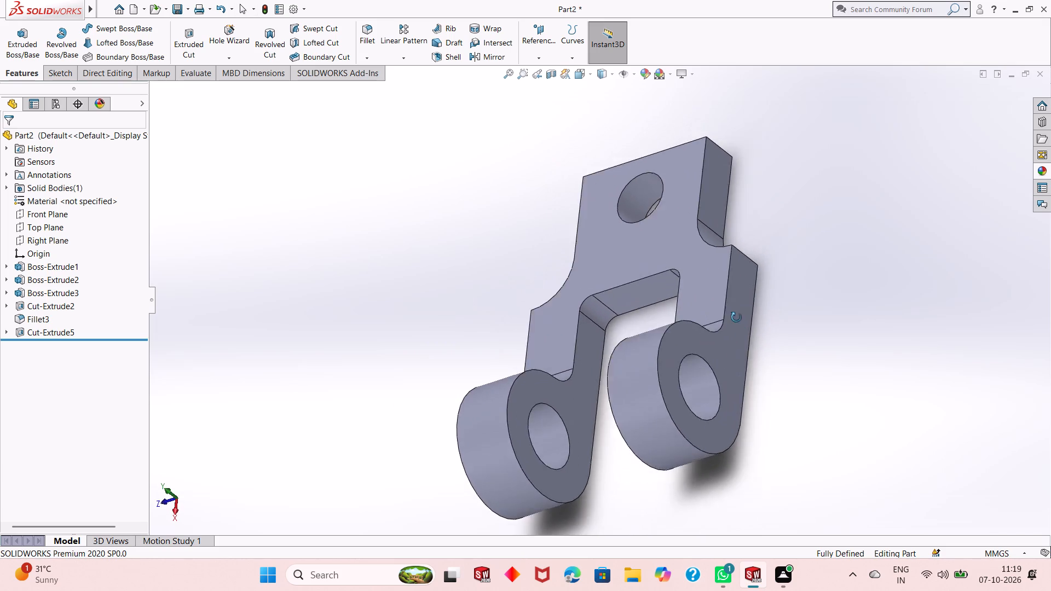
{"action": "middle_click_drag", "start_coordinate": [736, 317], "coordinate": [700, 413]}
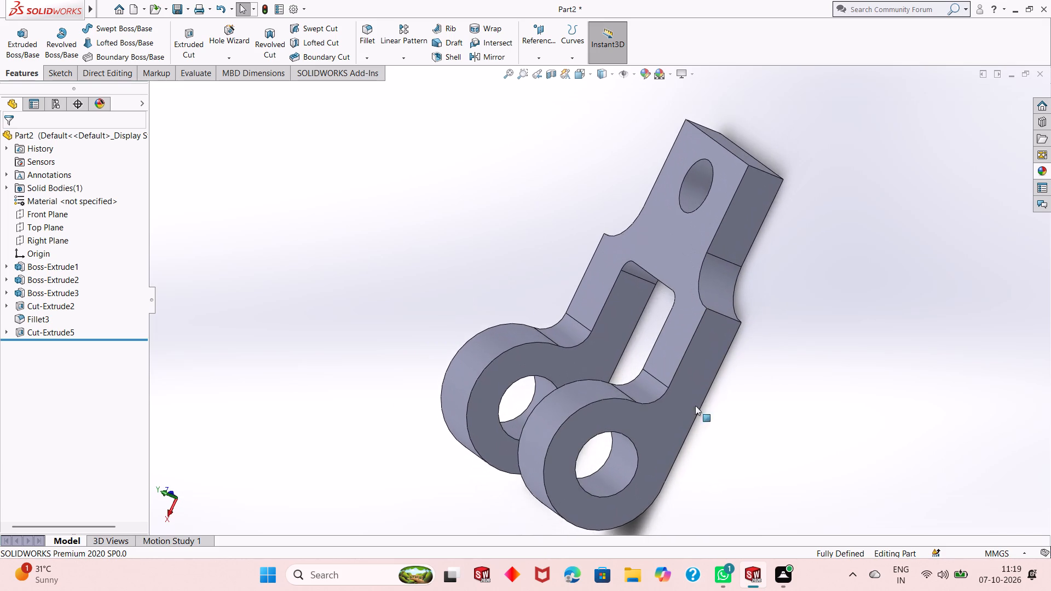
{"action": "scroll", "coordinate": [628, 312], "scroll_direction": "down", "scroll_amount": 2}
{"action": "middle_click_drag", "start_coordinate": [639, 347], "coordinate": [674, 372]}
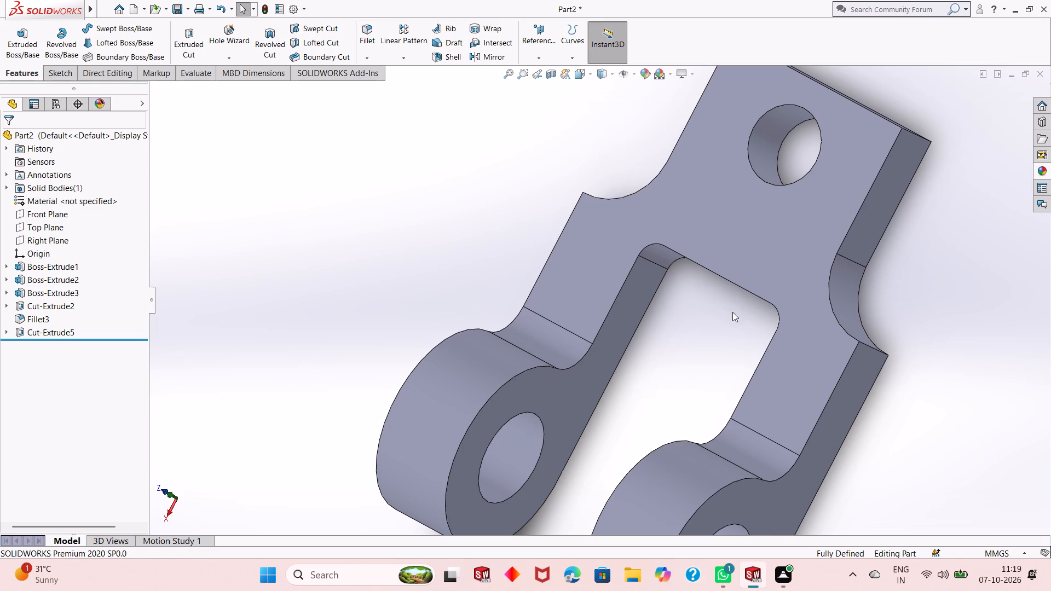
{"action": "scroll", "coordinate": [692, 350], "scroll_direction": "up", "scroll_amount": 1}
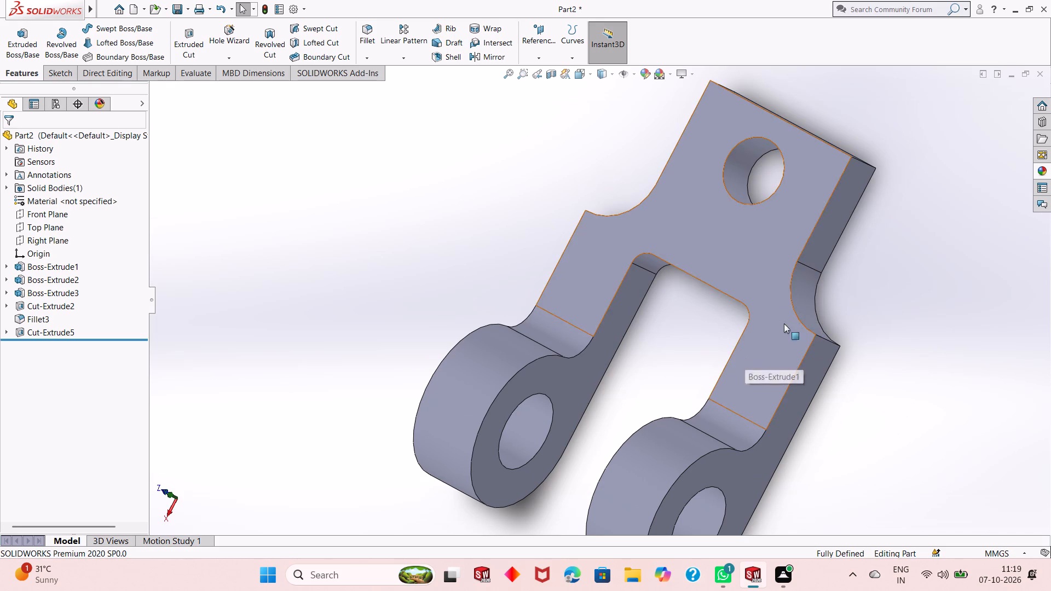
Start a sketch on the flat side face of the corner cut beside the 20 mm hole.
{"action": "left_click", "coordinate": [838, 205]}
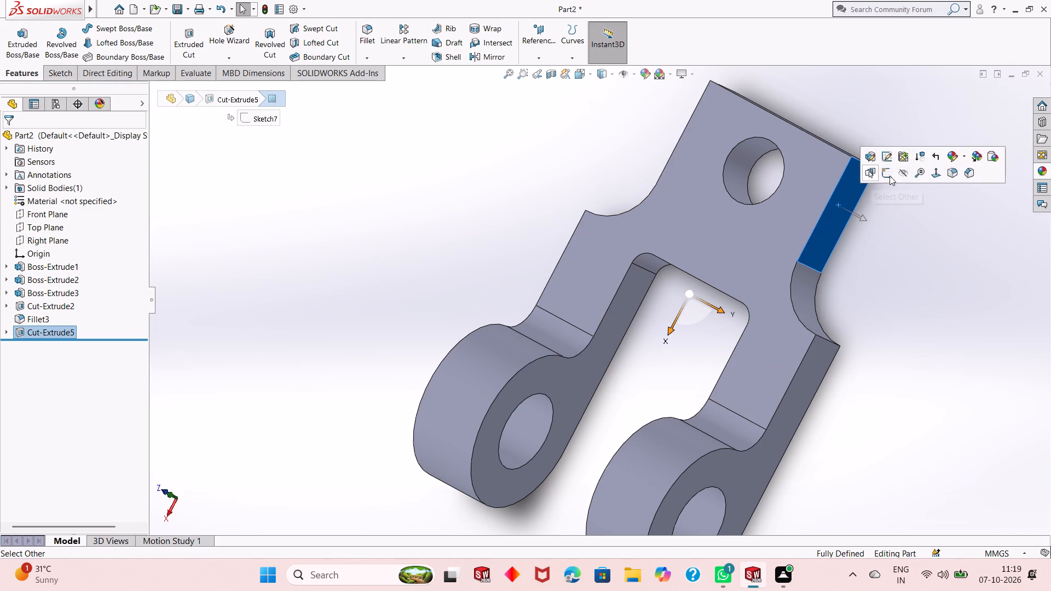
{"action": "left_click", "coordinate": [890, 176]}
{"action": "key", "text": "ctrl+8"}
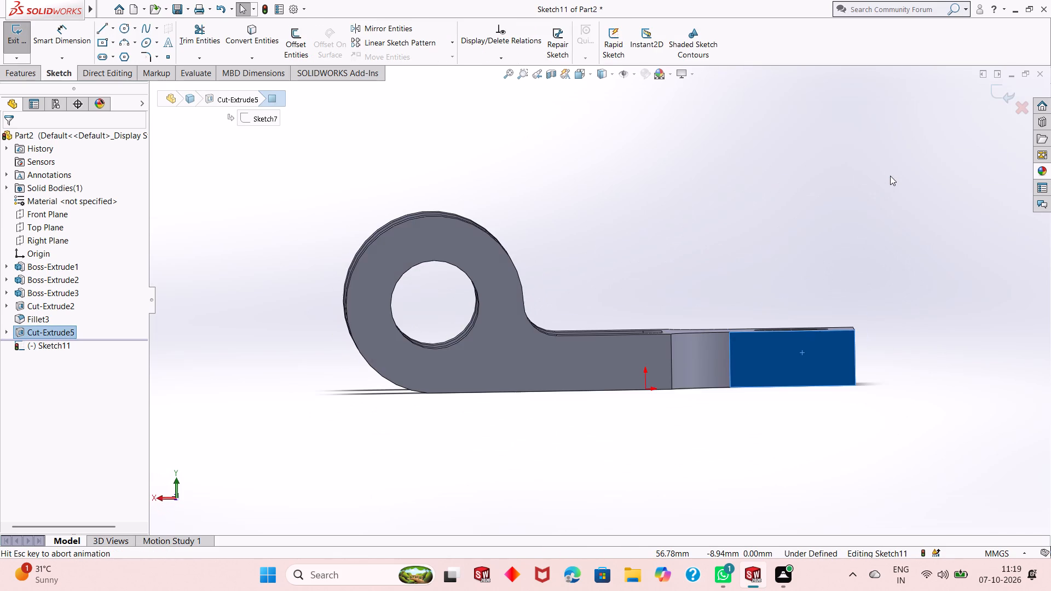
{"action": "left_click", "coordinate": [708, 250]}
{"action": "scroll", "coordinate": [870, 354], "scroll_direction": "down", "scroll_amount": 1}
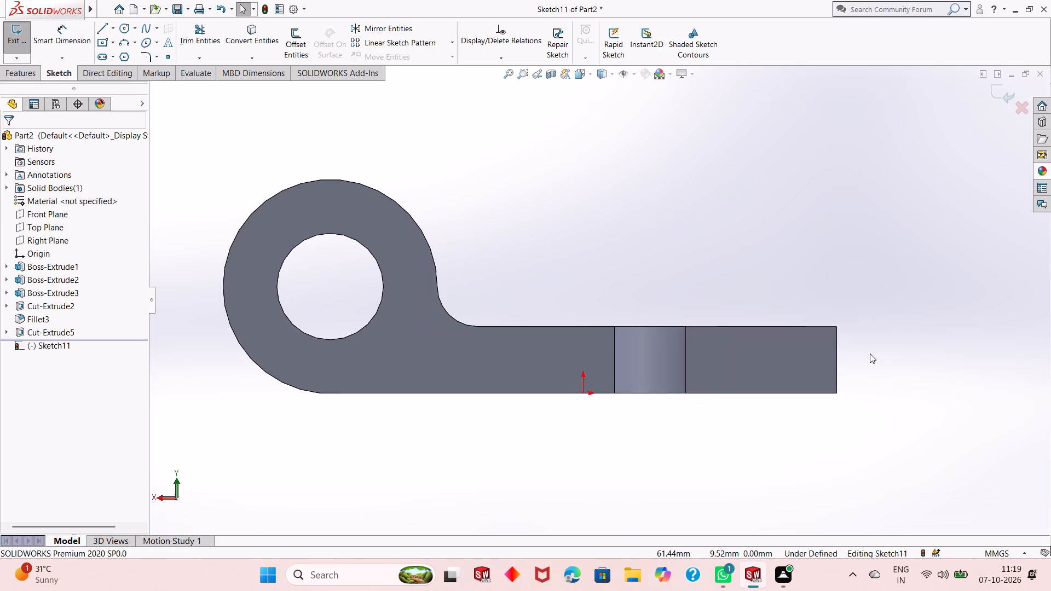
{"action": "scroll", "coordinate": [861, 357], "scroll_direction": "down", "scroll_amount": 1}
{"action": "scroll", "coordinate": [742, 366], "scroll_direction": "up", "scroll_amount": 1}
{"action": "scroll", "coordinate": [779, 305], "scroll_direction": "down", "scroll_amount": 1}
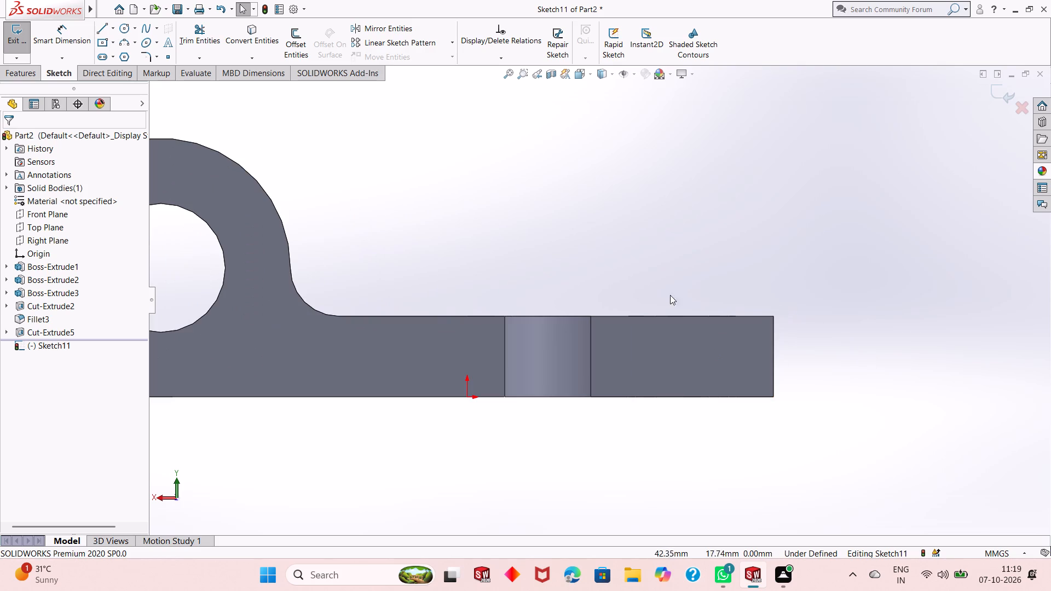
Sketch a corner rectangle about 27 × 2.9 mm on the side face, running inward from the plate's end edge.
{"action": "left_click", "coordinate": [116, 39]}
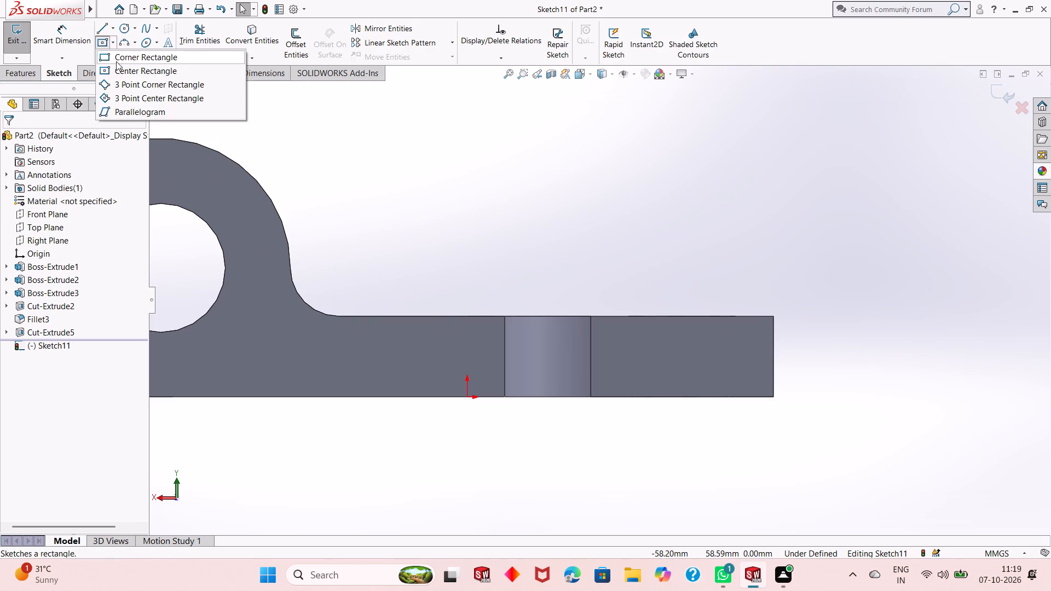
{"action": "left_click", "coordinate": [128, 62]}
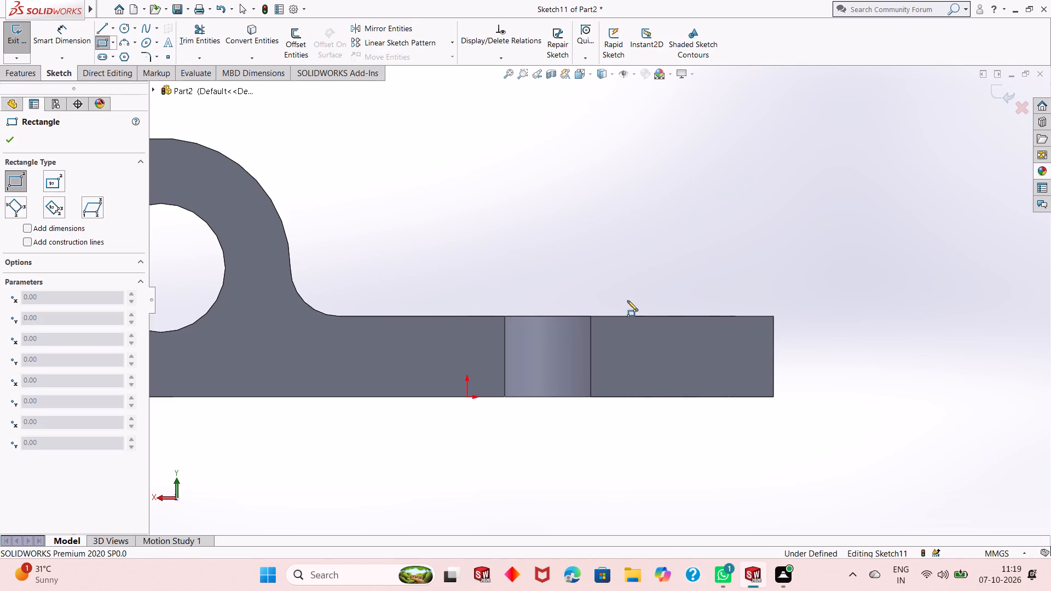
{"action": "left_click", "coordinate": [773, 366]}
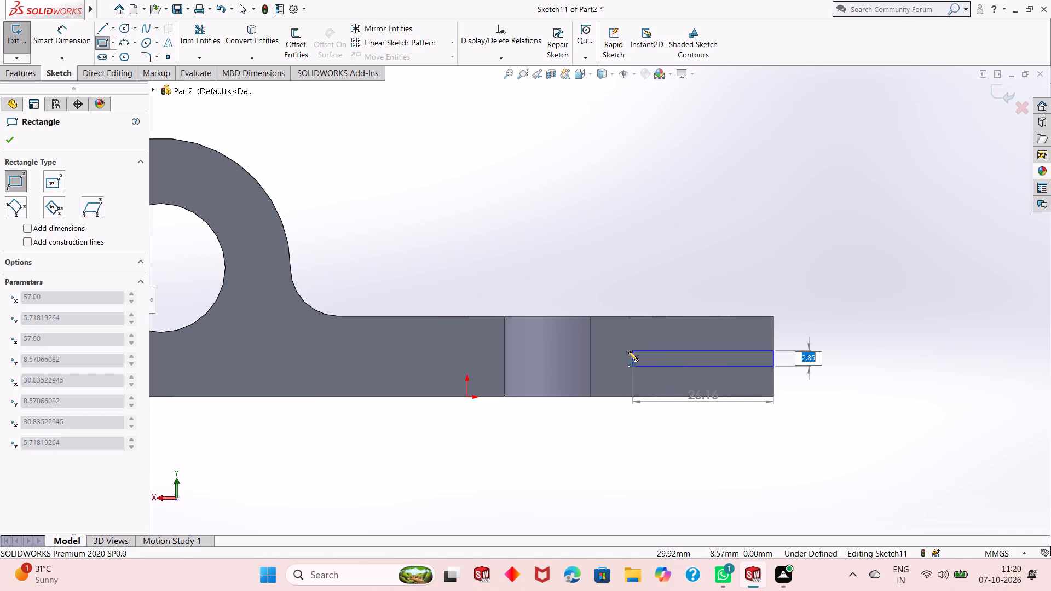
{"action": "left_click", "coordinate": [628, 351]}
{"action": "right_click", "coordinate": [674, 255]}
{"action": "left_click", "coordinate": [693, 262]}
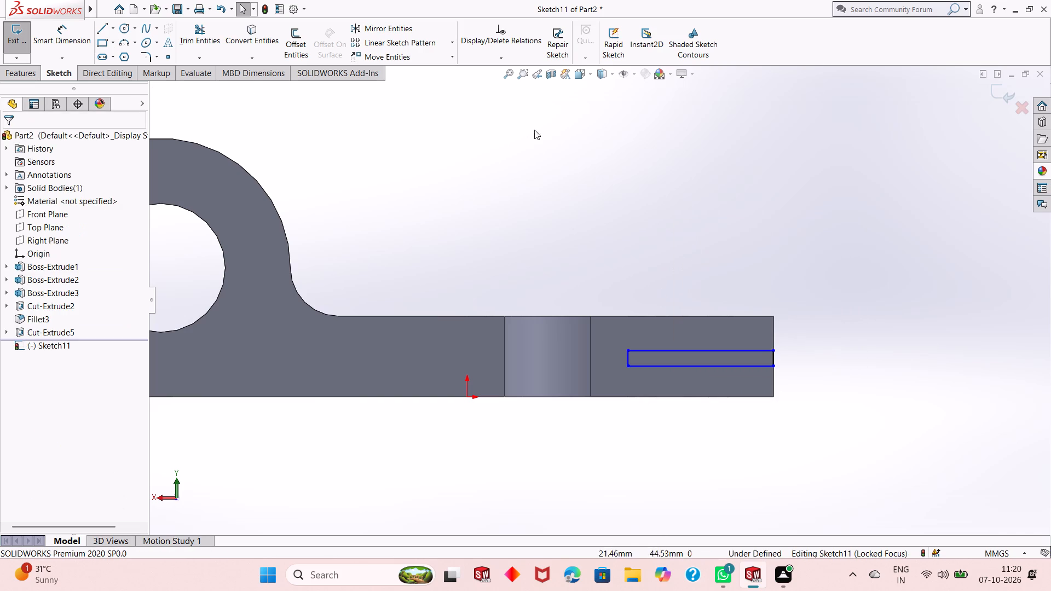
Dimension the thin rectangle's height at 2 mm.
{"action": "left_click", "coordinate": [70, 38]}
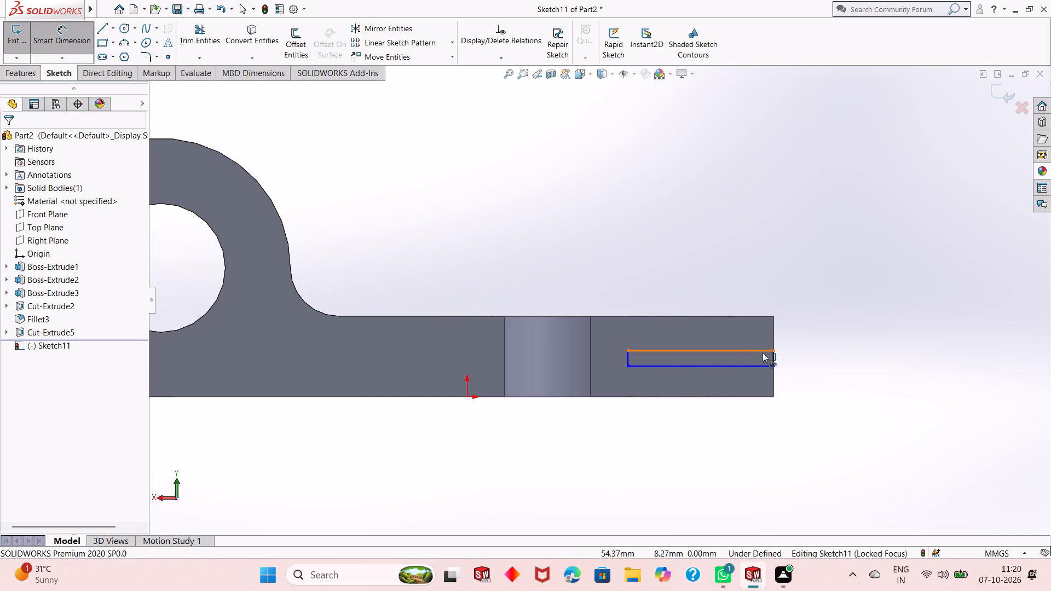
{"action": "left_click", "coordinate": [771, 358]}
{"action": "left_click", "coordinate": [866, 356]}
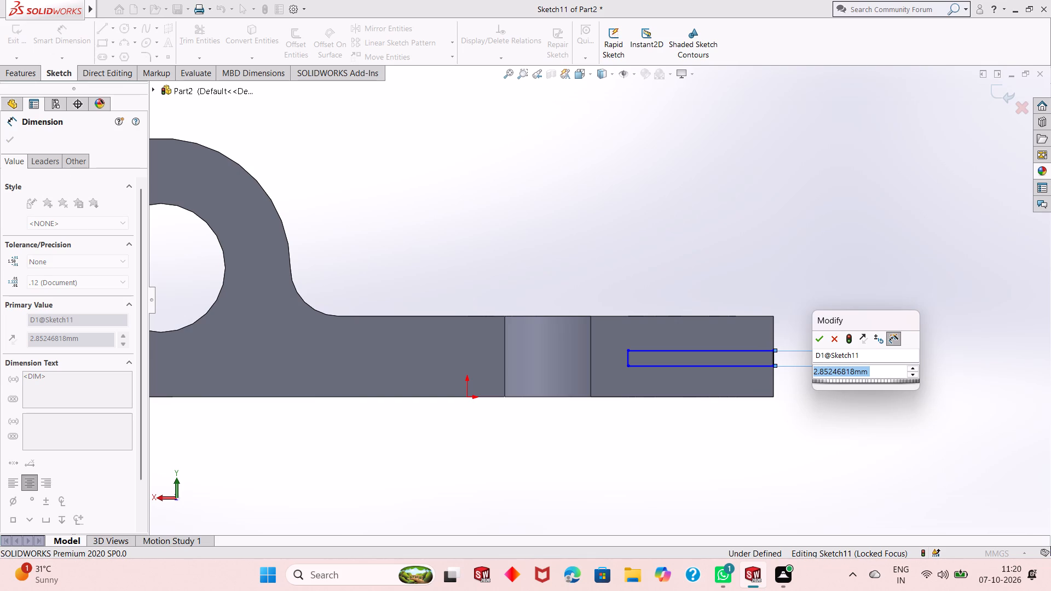
{"action": "key", "text": "2"}
{"action": "key", "text": "Return"}
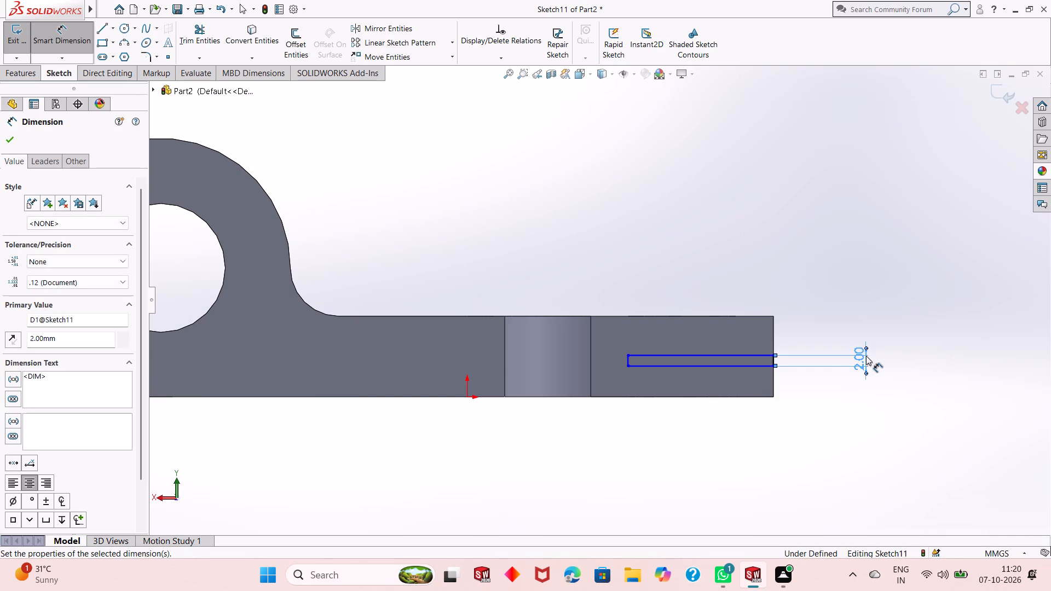
Dimension the thin rectangle's upper edge 7.5 mm below the plate's top edge.
{"action": "left_click", "coordinate": [751, 355]}
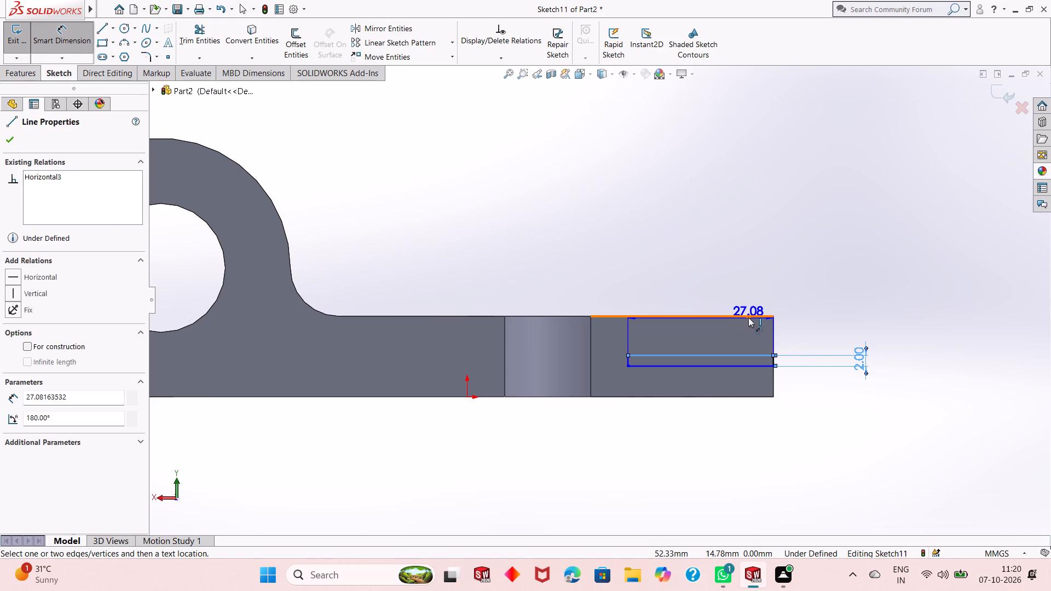
{"action": "left_click", "coordinate": [748, 317]}
{"action": "left_click", "coordinate": [850, 316]}
{"action": "type", "text": "7.5"}
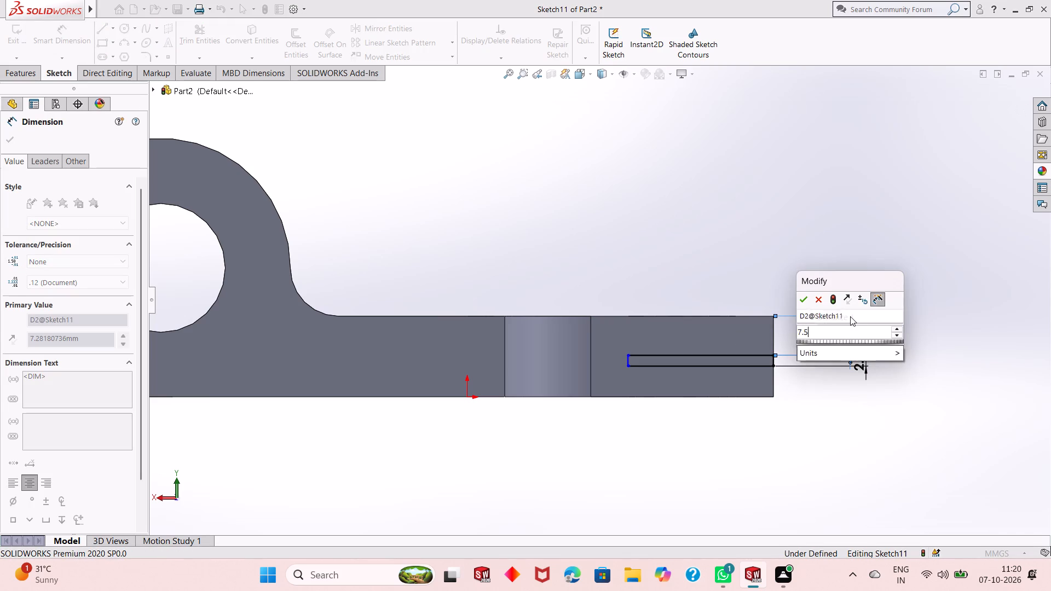
{"action": "key", "text": "Return"}
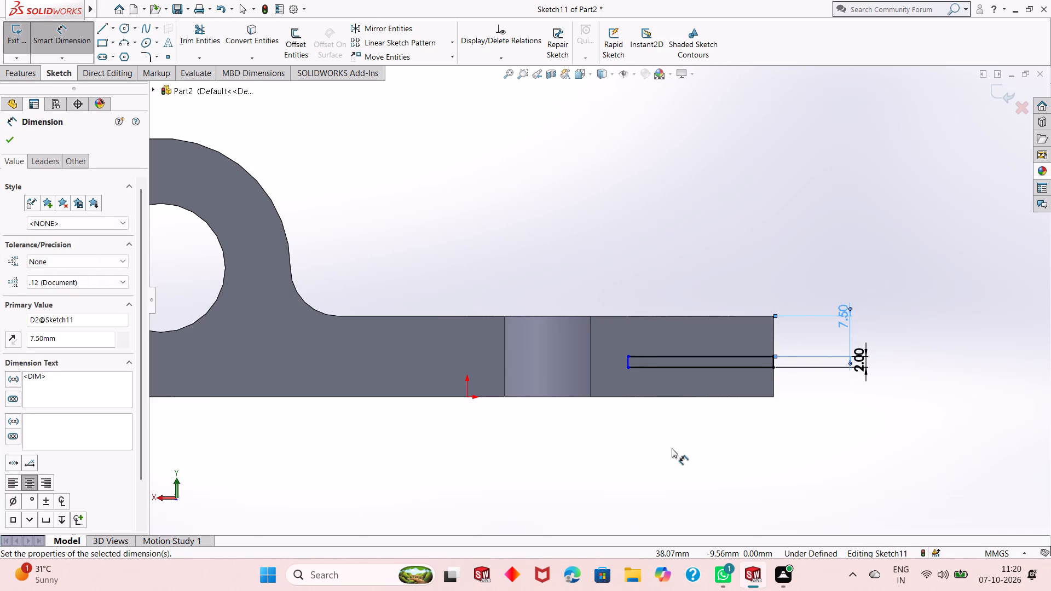
Dimension the thin rectangle's length at 32 mm.
{"action": "left_click", "coordinate": [719, 365]}
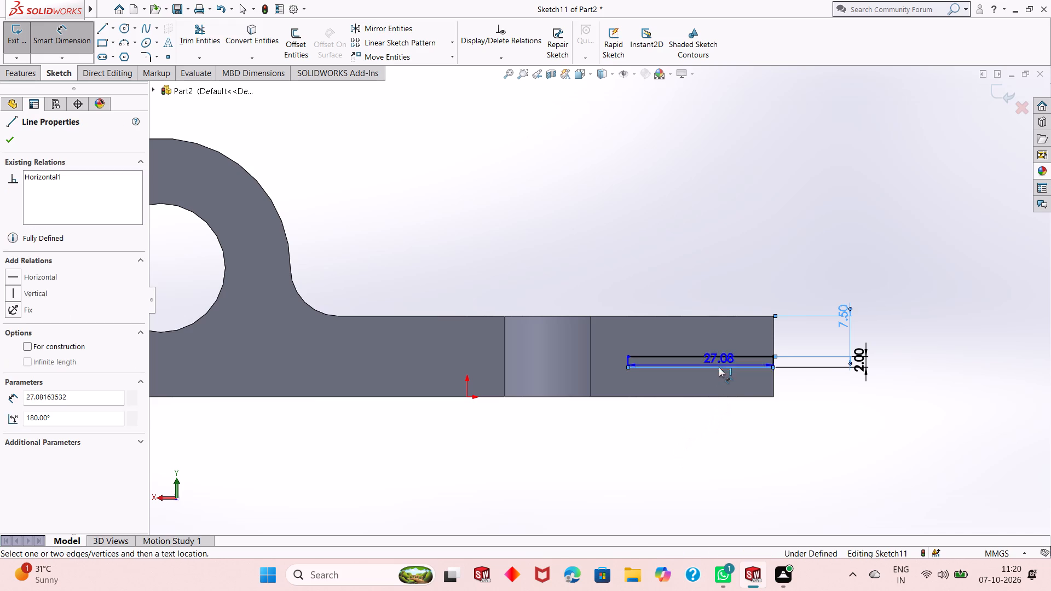
{"action": "left_click", "coordinate": [721, 438]}
{"action": "type", "text": "32"}
{"action": "key", "text": "Return"}
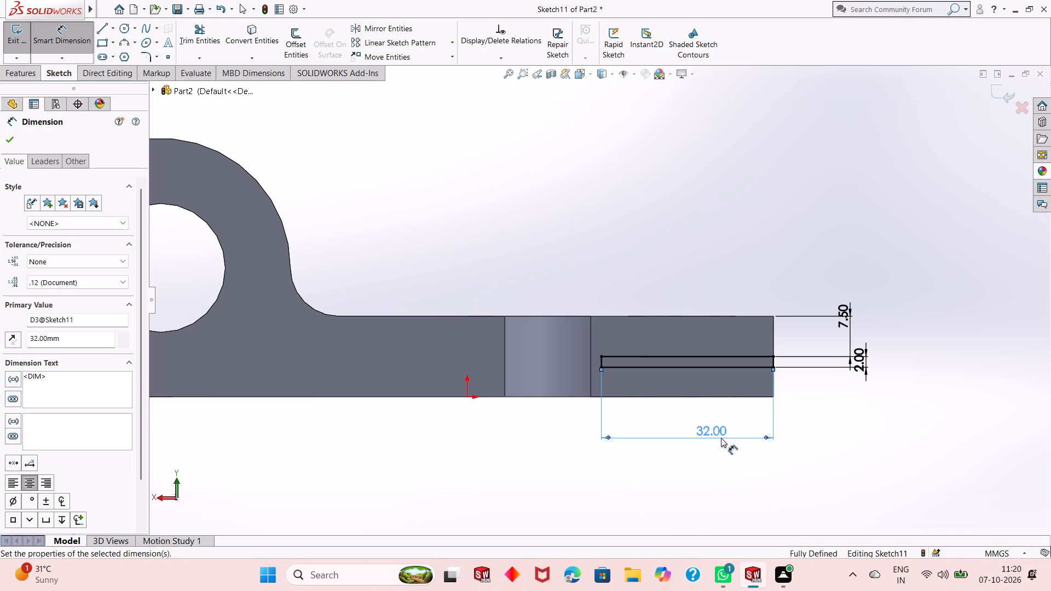
{"action": "right_click", "coordinate": [513, 447]}
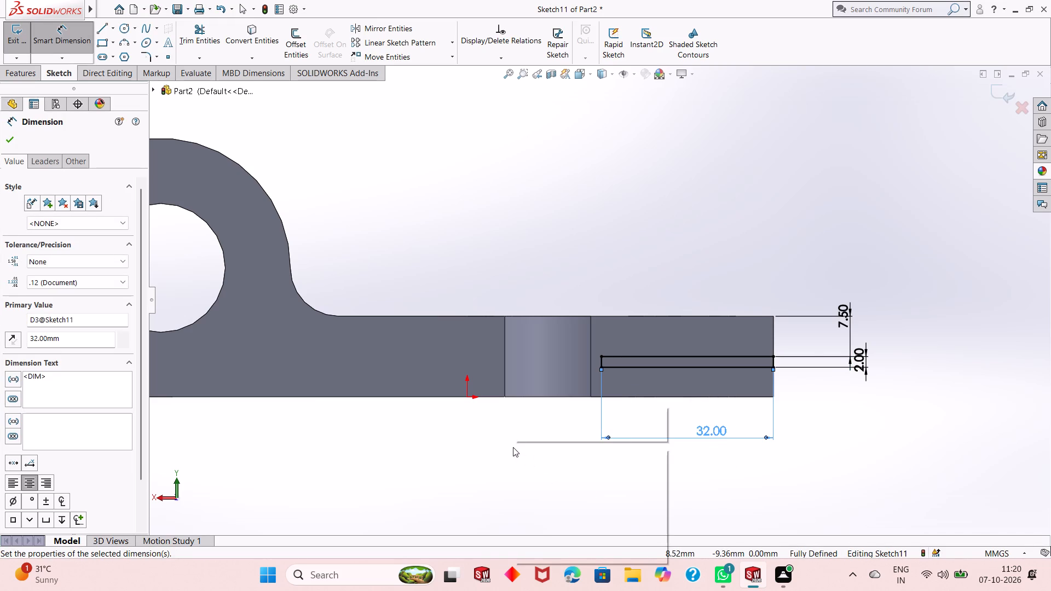
{"action": "left_click", "coordinate": [539, 480]}
Cut-extrude the thin rectangle with the Through All - Both end condition to slot the plate's end.
{"action": "scroll", "coordinate": [552, 438], "scroll_direction": "up", "scroll_amount": 1}
{"action": "middle_click_drag", "start_coordinate": [552, 427], "coordinate": [543, 453]}
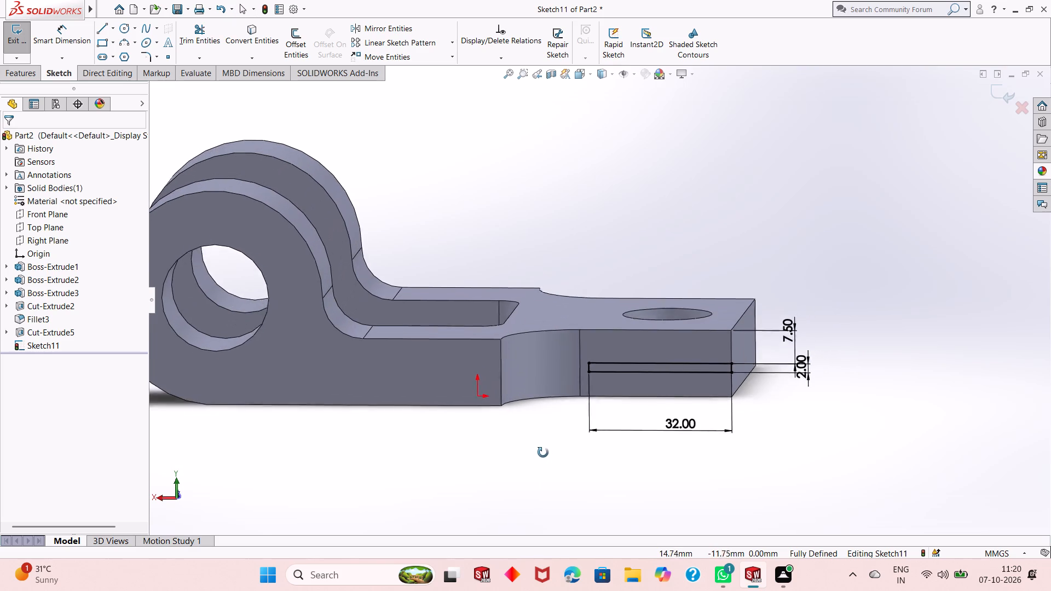
{"action": "middle_click_drag", "start_coordinate": [543, 453], "coordinate": [542, 457]}
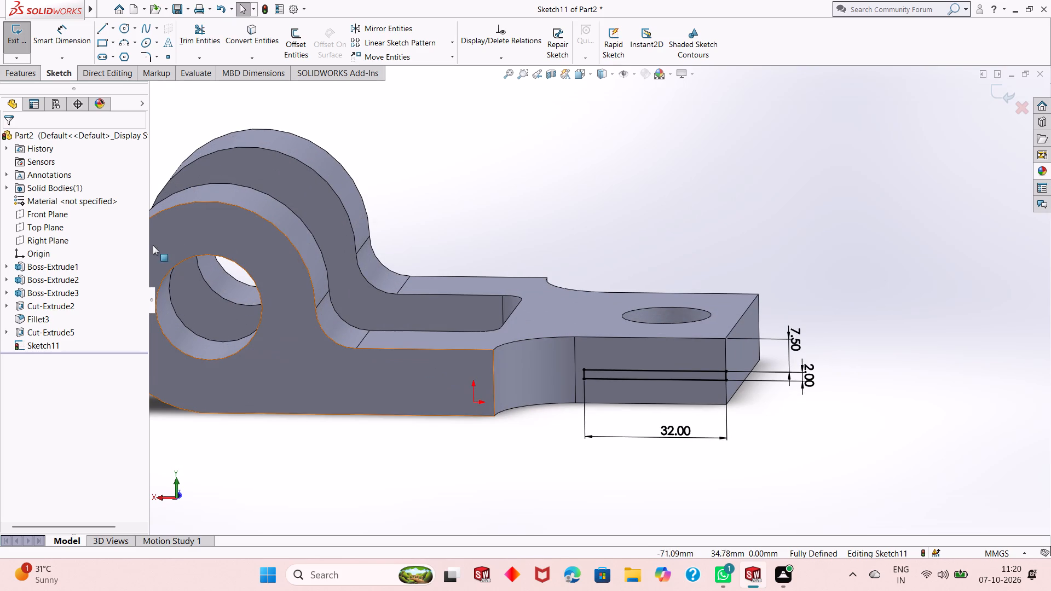
{"action": "left_click", "coordinate": [12, 77]}
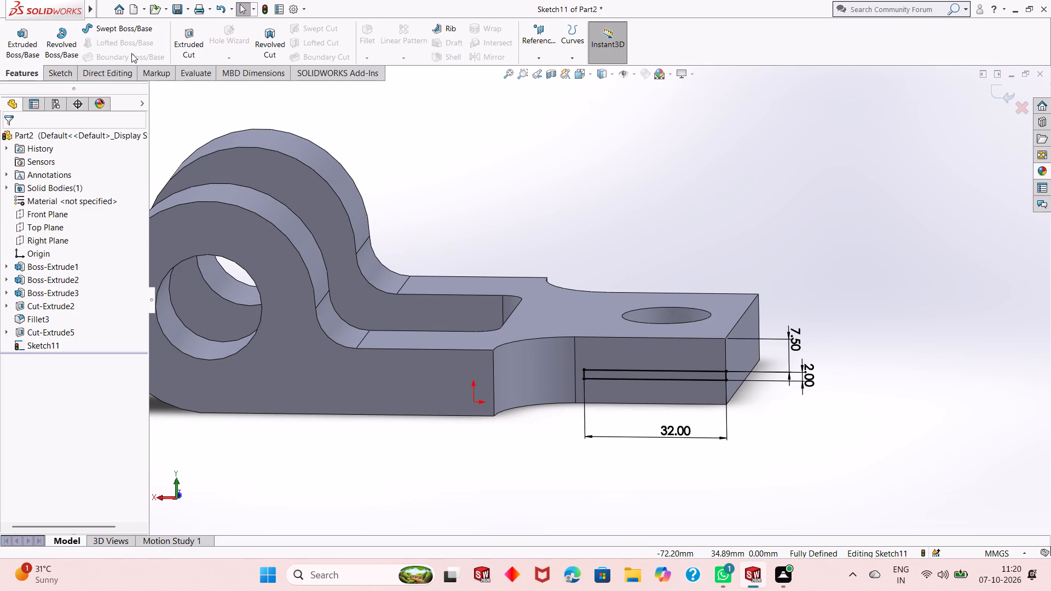
{"action": "left_click", "coordinate": [192, 48]}
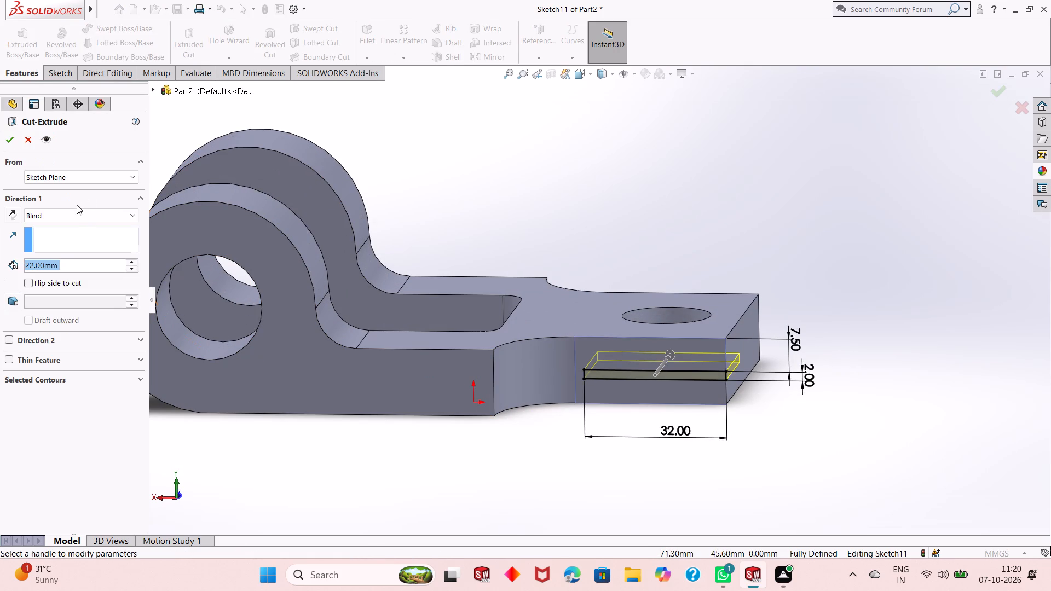
{"action": "left_click", "coordinate": [77, 213]}
{"action": "left_click", "coordinate": [86, 241]}
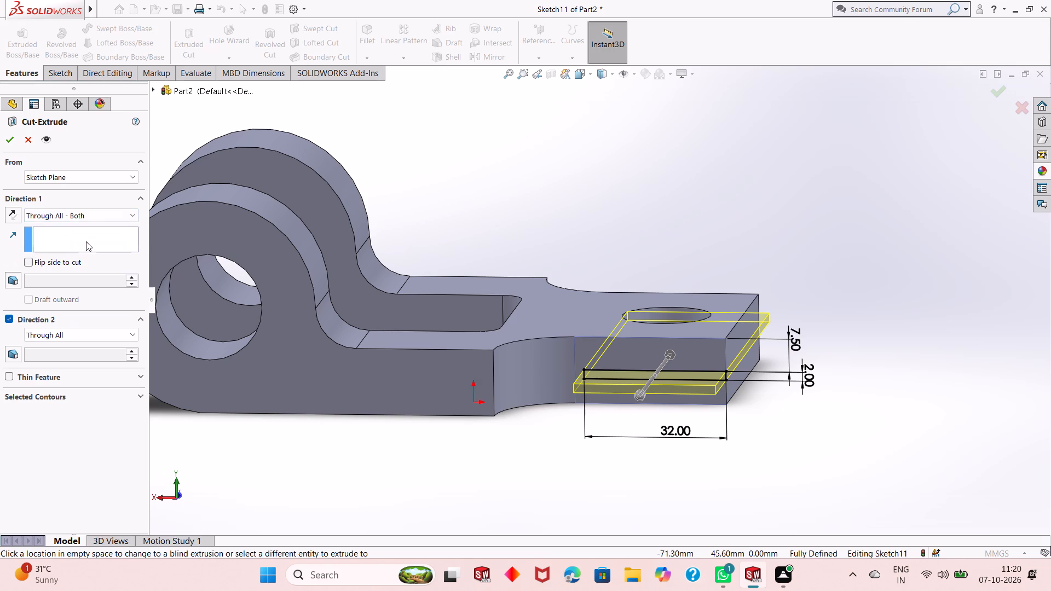
{"action": "left_click", "coordinate": [84, 216]}
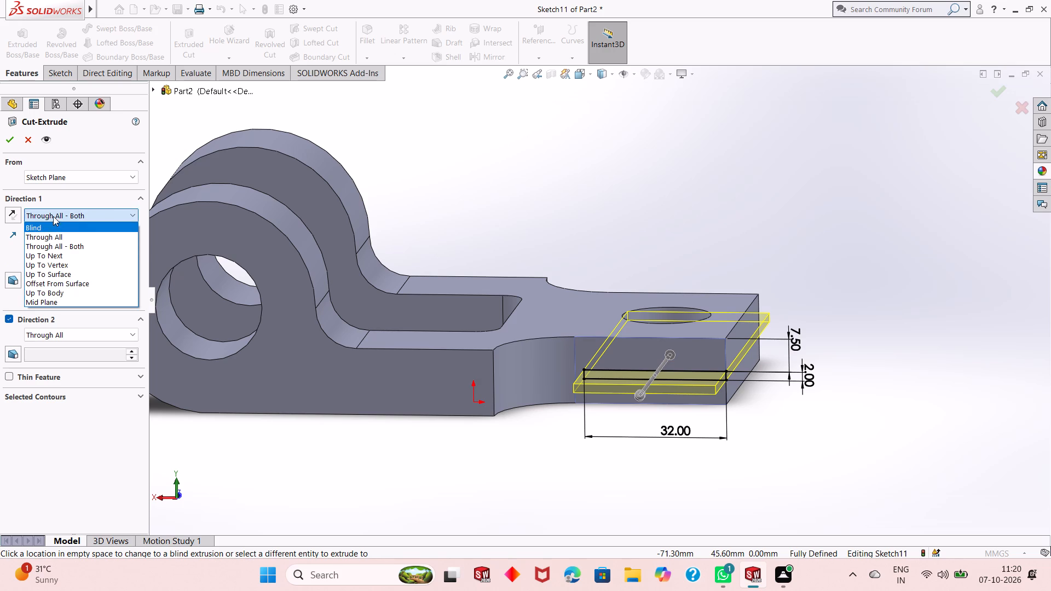
{"action": "left_click", "coordinate": [3, 142]}
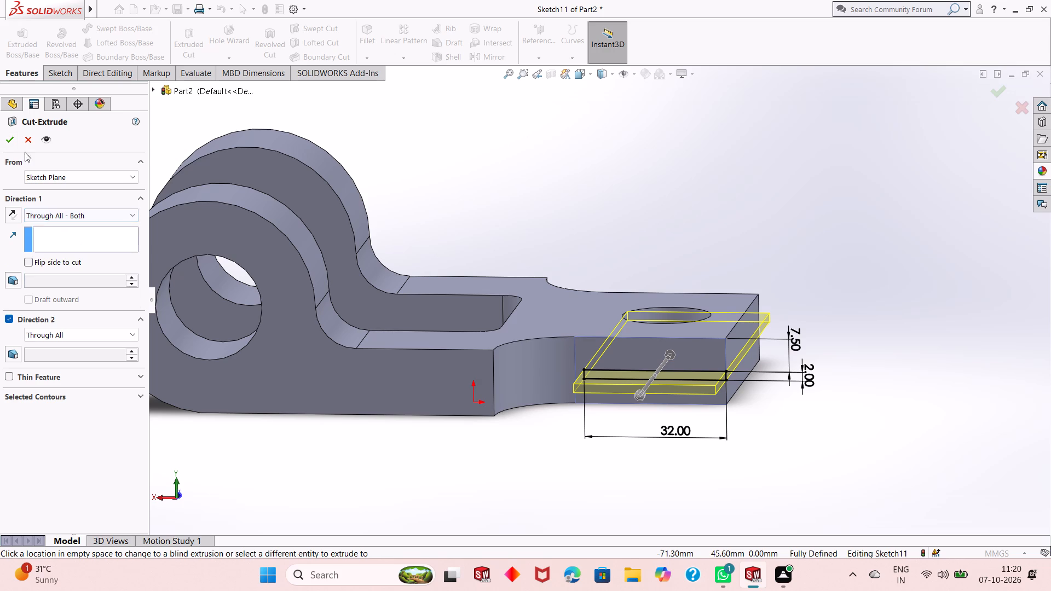
{"action": "left_click", "coordinate": [7, 143]}
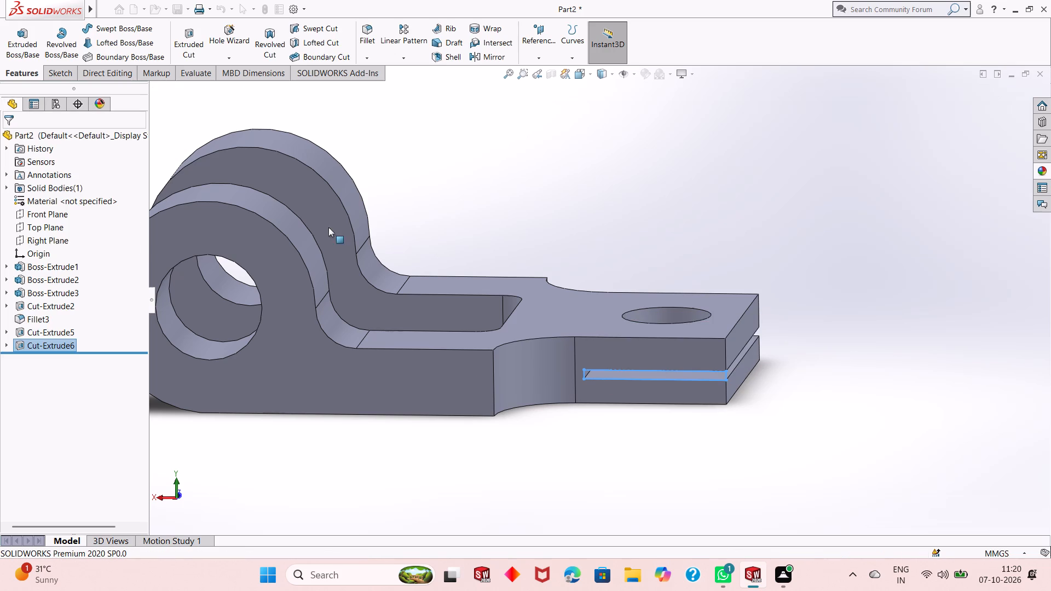
Examine the slotted plate end, hole, cutout and bored bosses from several angles.
{"action": "middle_click_drag", "start_coordinate": [695, 444], "coordinate": [643, 426]}
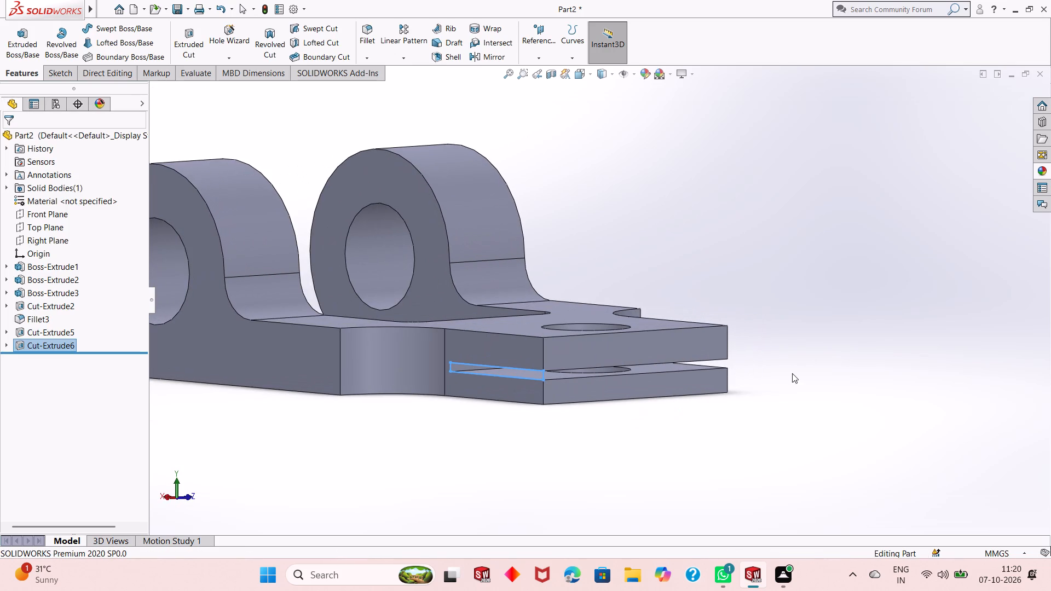
{"action": "left_click", "coordinate": [792, 373]}
{"action": "middle_click_drag", "start_coordinate": [700, 367], "coordinate": [551, 434]}
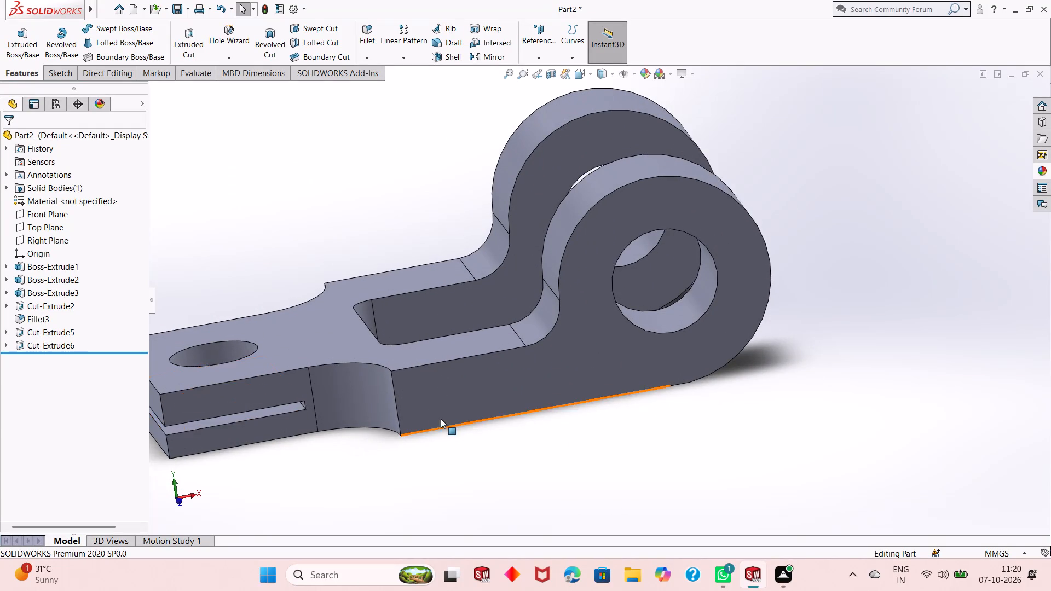
{"action": "scroll", "coordinate": [432, 419], "scroll_direction": "up", "scroll_amount": 3}
{"action": "middle_click_drag", "start_coordinate": [447, 413], "coordinate": [427, 413]}
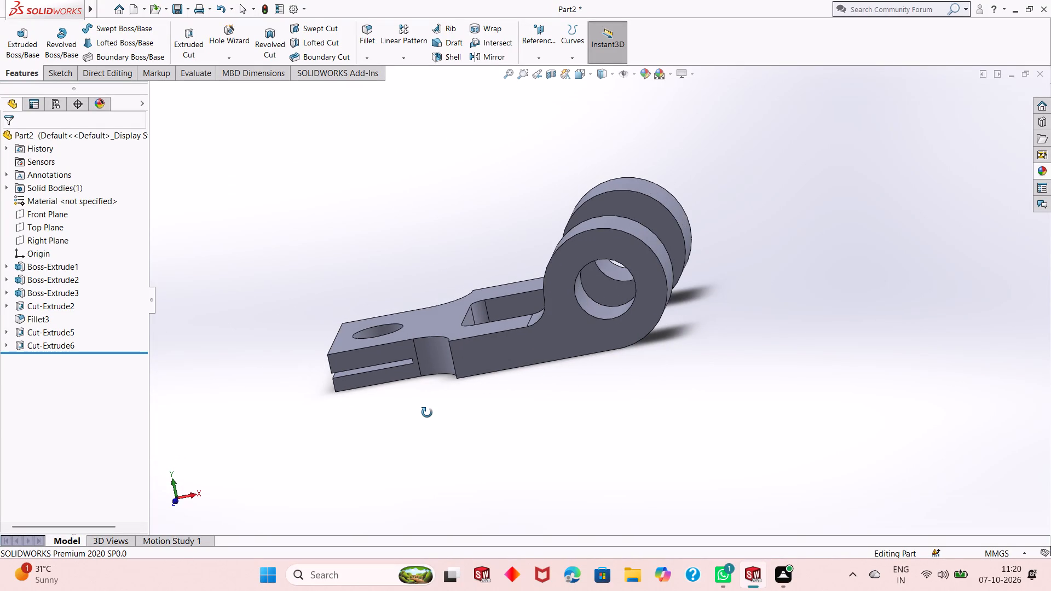
{"action": "middle_click_drag", "start_coordinate": [427, 413], "coordinate": [442, 366]}
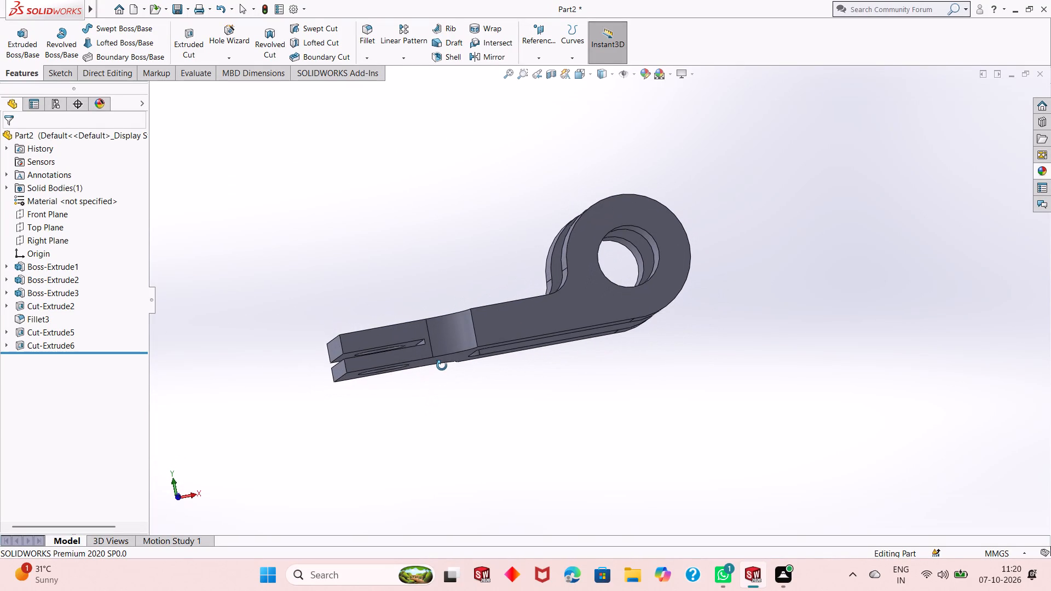
{"action": "middle_click_drag", "start_coordinate": [442, 366], "coordinate": [435, 434]}
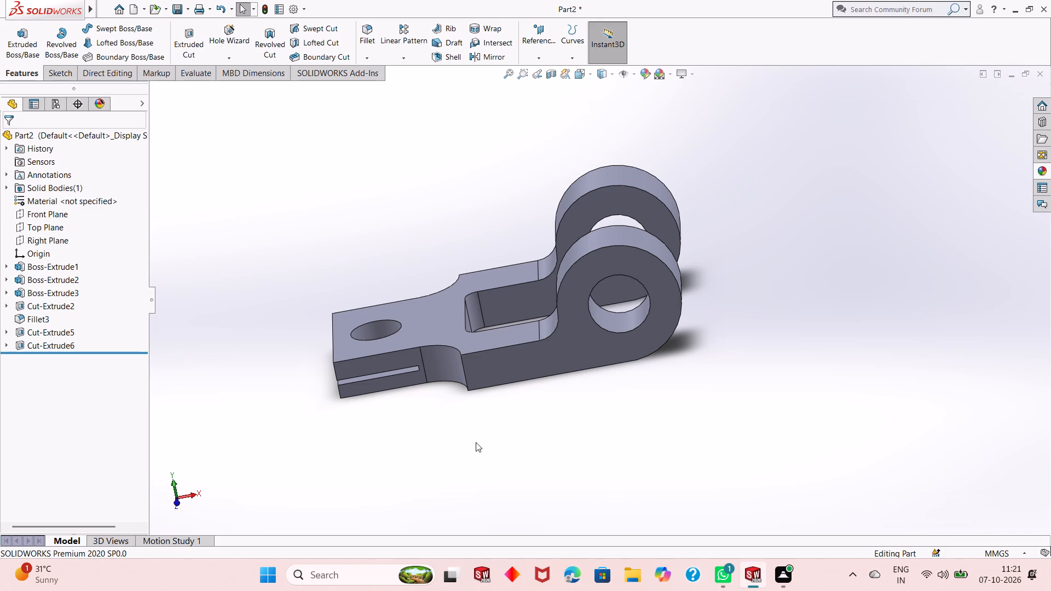
{"action": "scroll", "coordinate": [499, 407], "scroll_direction": "up", "scroll_amount": 2}
{"action": "scroll", "coordinate": [547, 282], "scroll_direction": "down", "scroll_amount": 2}
{"action": "middle_click_drag", "start_coordinate": [562, 410], "coordinate": [576, 390]}
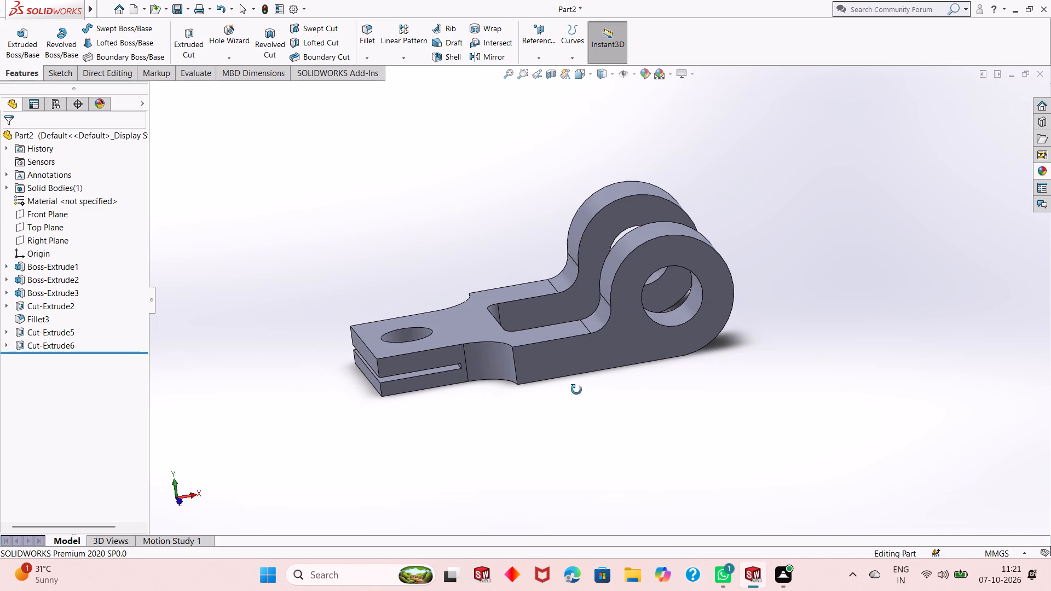
{"action": "middle_click_drag", "start_coordinate": [576, 390], "coordinate": [669, 363]}
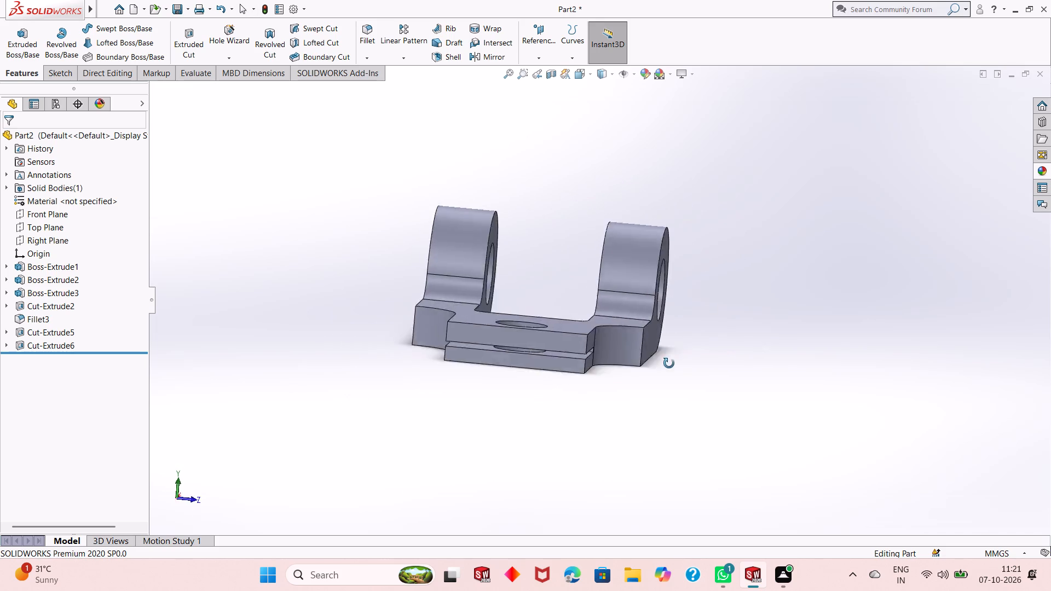
{"action": "middle_click_drag", "start_coordinate": [669, 363], "coordinate": [708, 265]}
{"action": "middle_click_drag", "start_coordinate": [572, 422], "coordinate": [717, 426]}
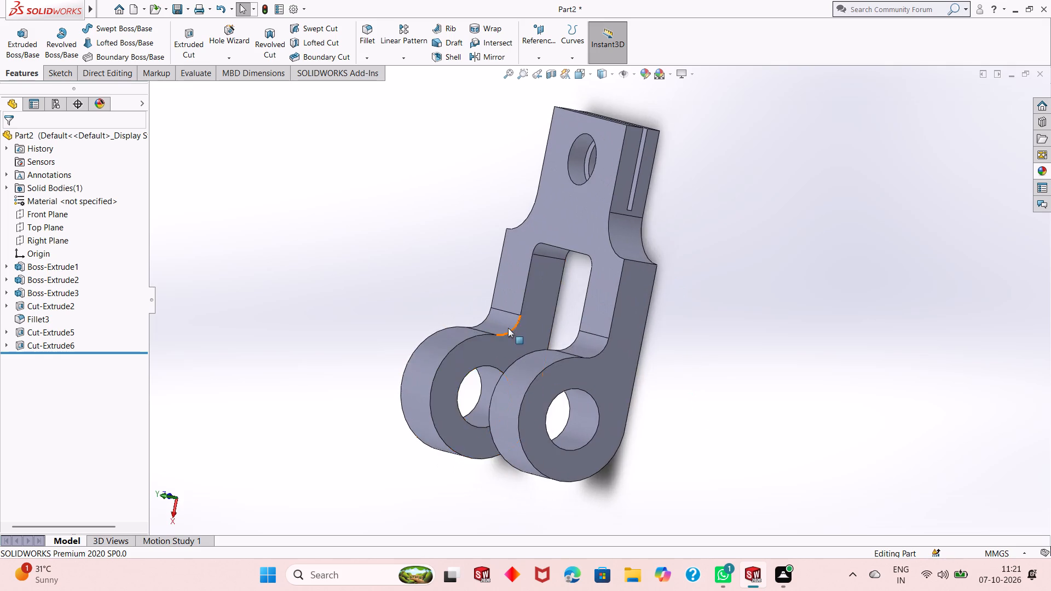
{"action": "middle_click_drag", "start_coordinate": [507, 320], "coordinate": [492, 318]}
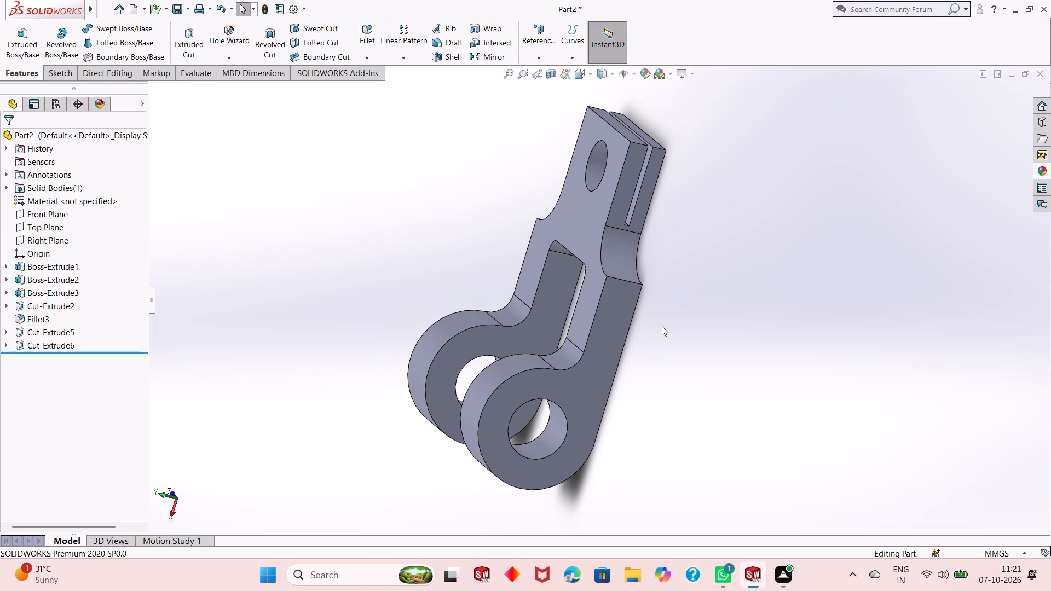
{"action": "middle_click_drag", "start_coordinate": [662, 327], "coordinate": [689, 332]}
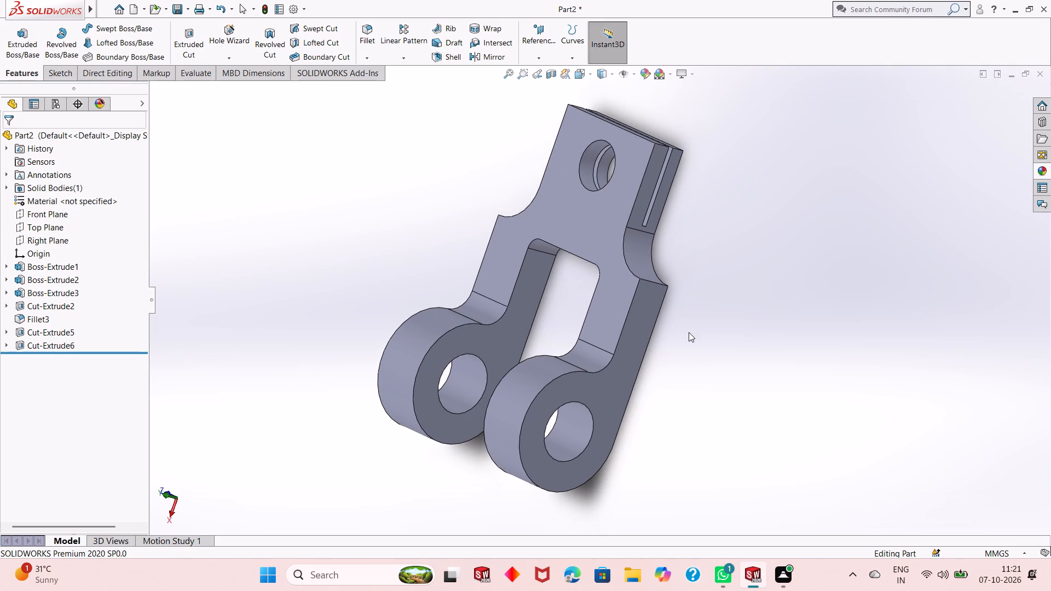
{"action": "scroll", "coordinate": [597, 362], "scroll_direction": "up", "scroll_amount": 1}
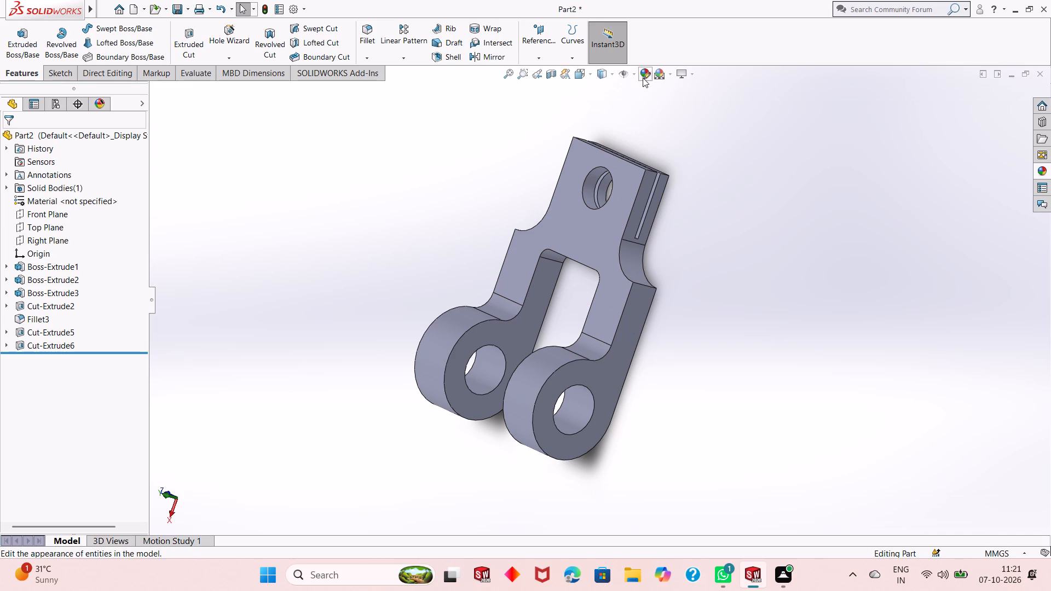
Set the whole part's color to the pale lavender swatch of the standard palette.
{"action": "left_click", "coordinate": [643, 77]}
{"action": "left_click", "coordinate": [80, 402]}
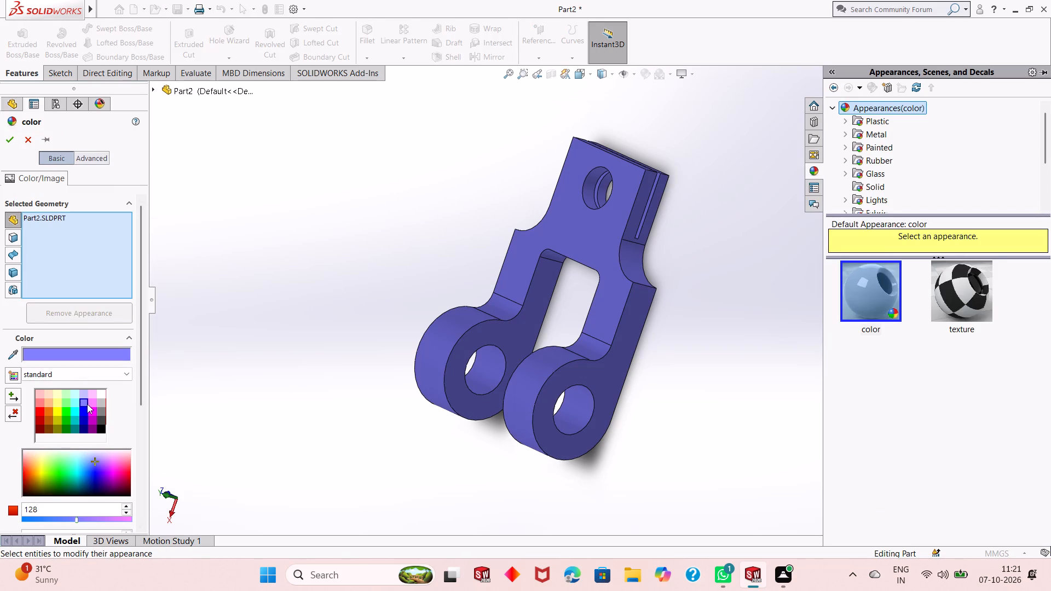
{"action": "left_click", "coordinate": [83, 395]}
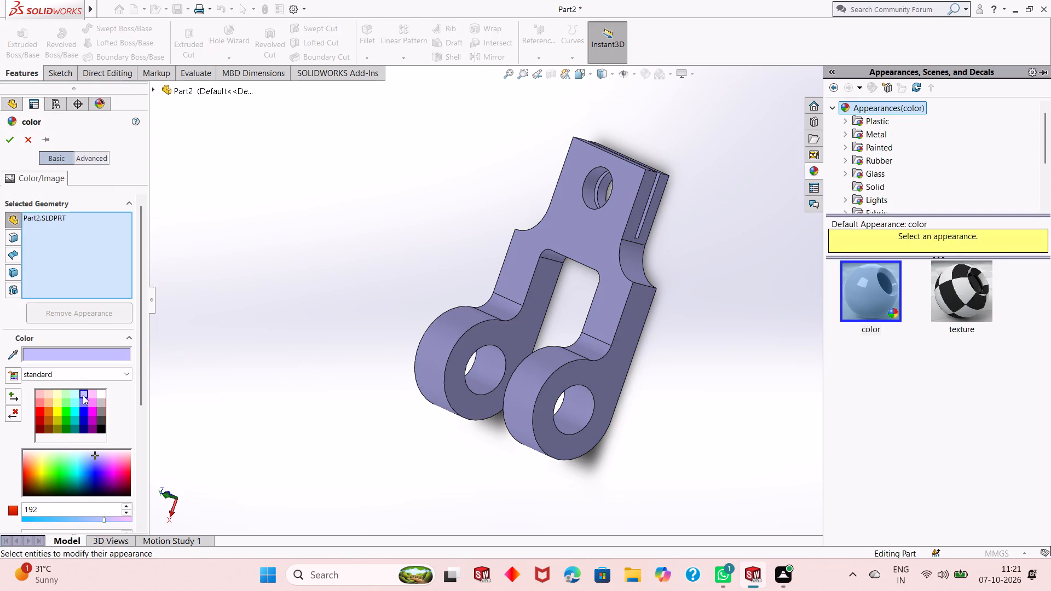
{"action": "left_click", "coordinate": [10, 139]}
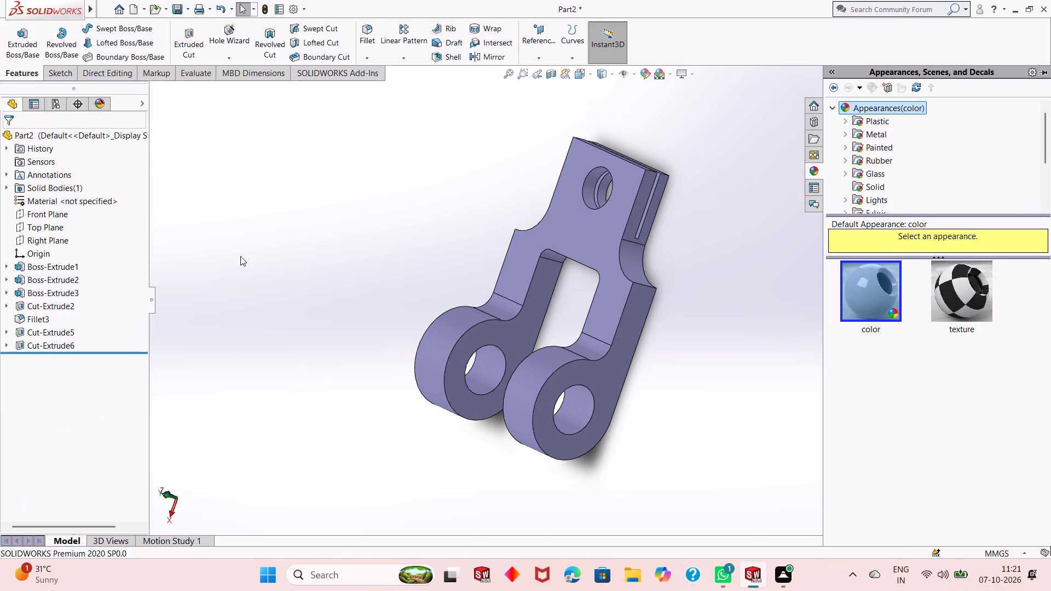
Apply the polished aluminum metal appearance to the inner face of the 20 mm hole on the near side of the slot.
{"action": "scroll", "coordinate": [557, 302], "scroll_direction": "down", "scroll_amount": 1}
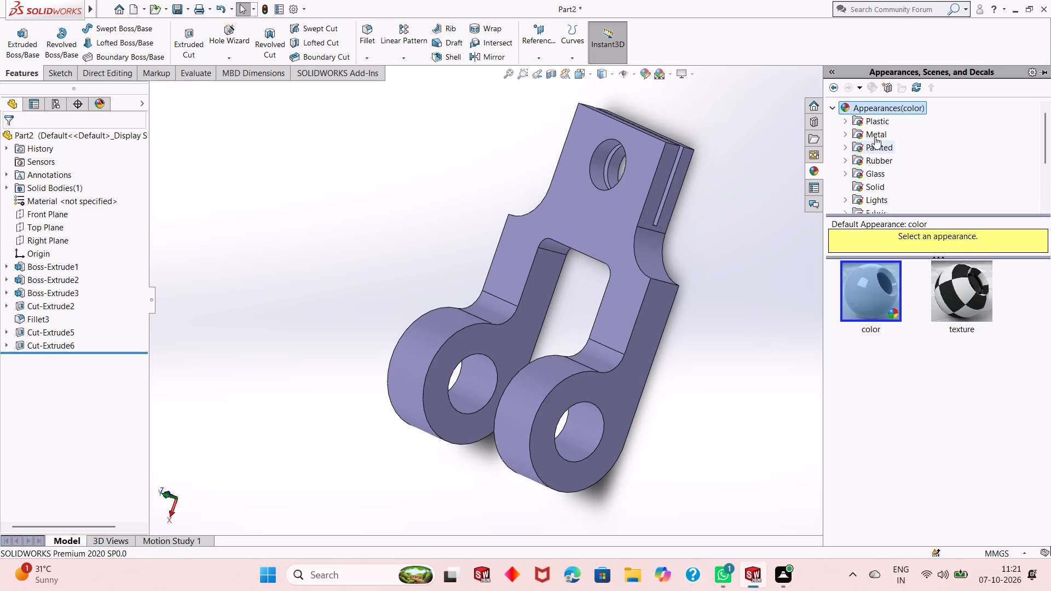
{"action": "left_click", "coordinate": [875, 137]}
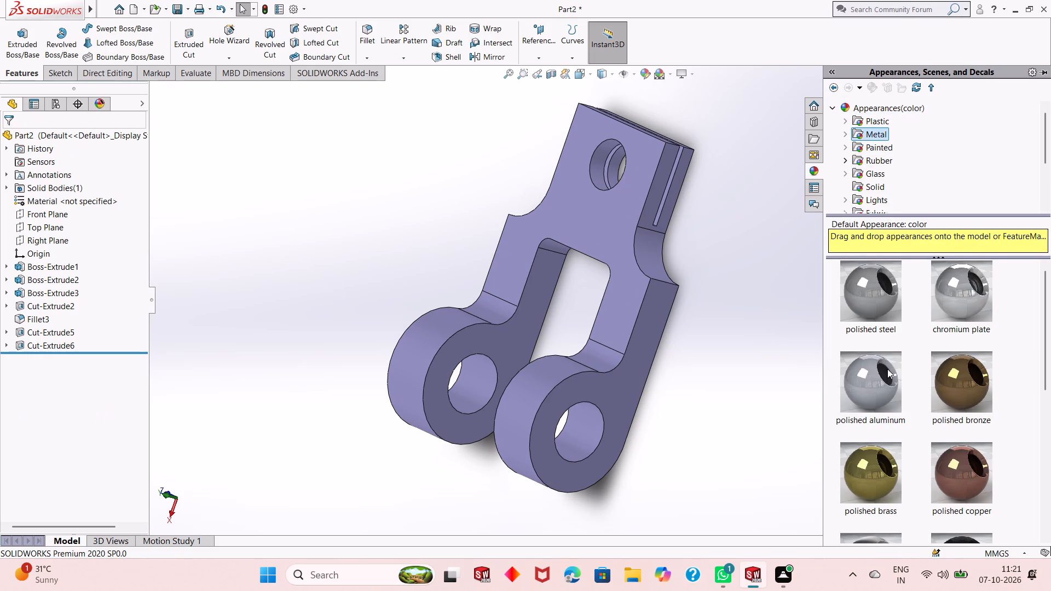
{"action": "left_click_drag", "start_coordinate": [884, 383], "coordinate": [595, 166]}
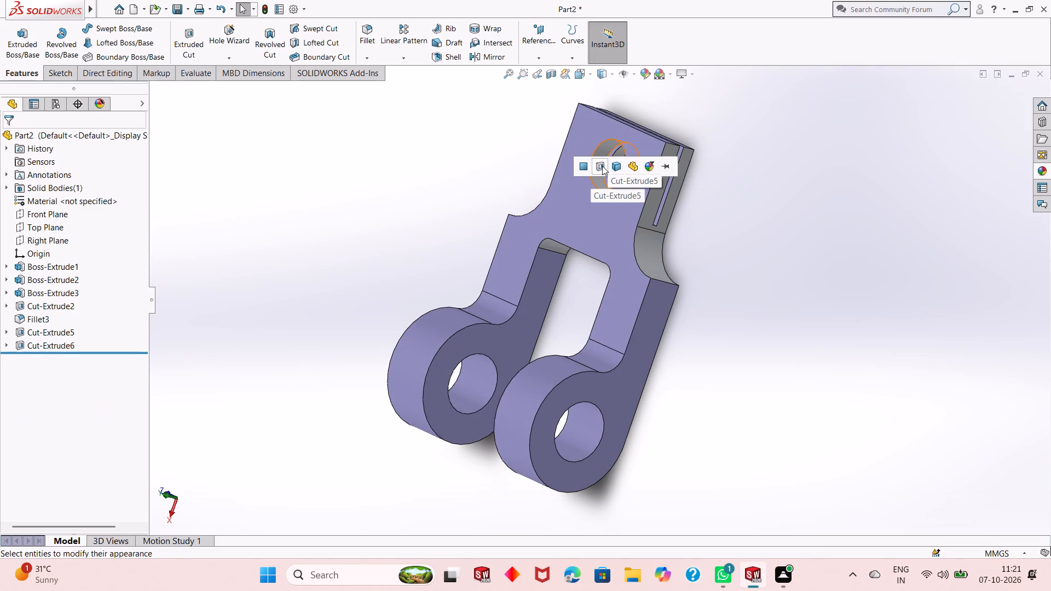
{"action": "left_click", "coordinate": [581, 166]}
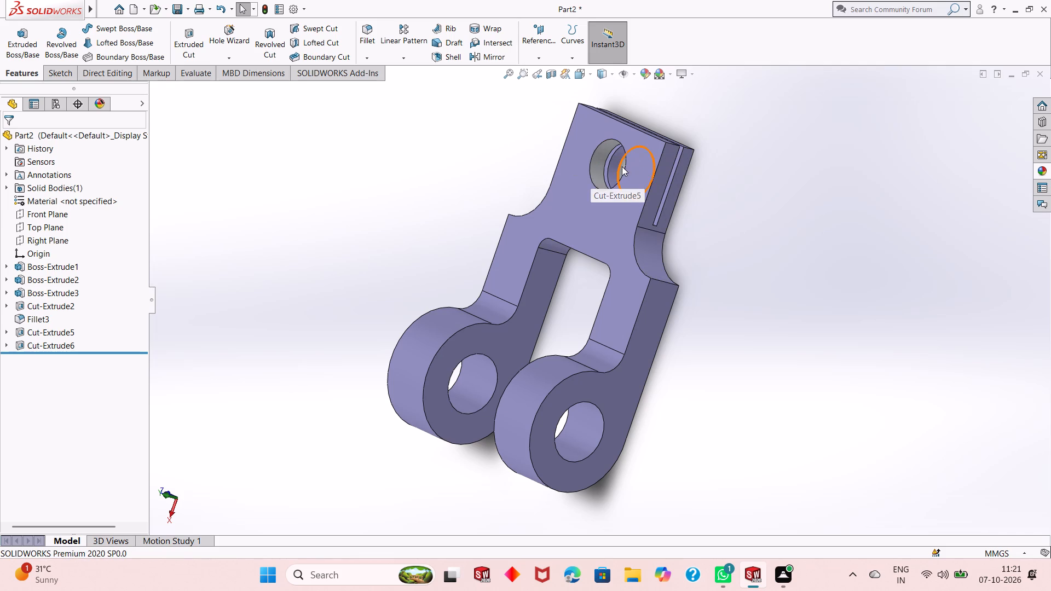
Apply the polished aluminum appearance to the 20 mm hole's inner face on the far side of the slot.
{"action": "scroll", "coordinate": [619, 164], "scroll_direction": "down", "scroll_amount": 5}
{"action": "left_click", "coordinate": [1042, 169]}
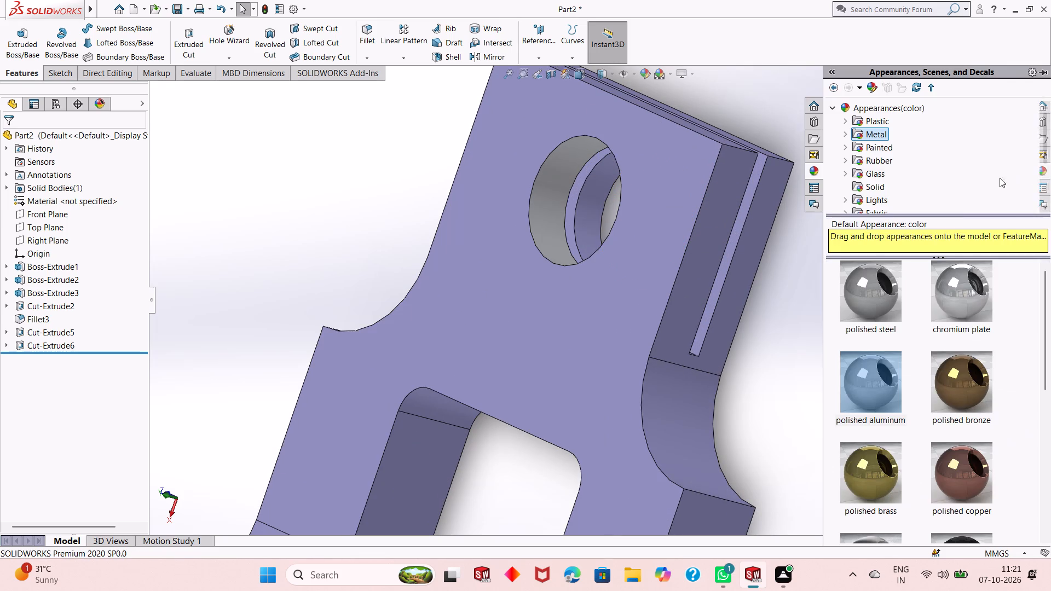
{"action": "left_click_drag", "start_coordinate": [876, 370], "coordinate": [611, 247]}
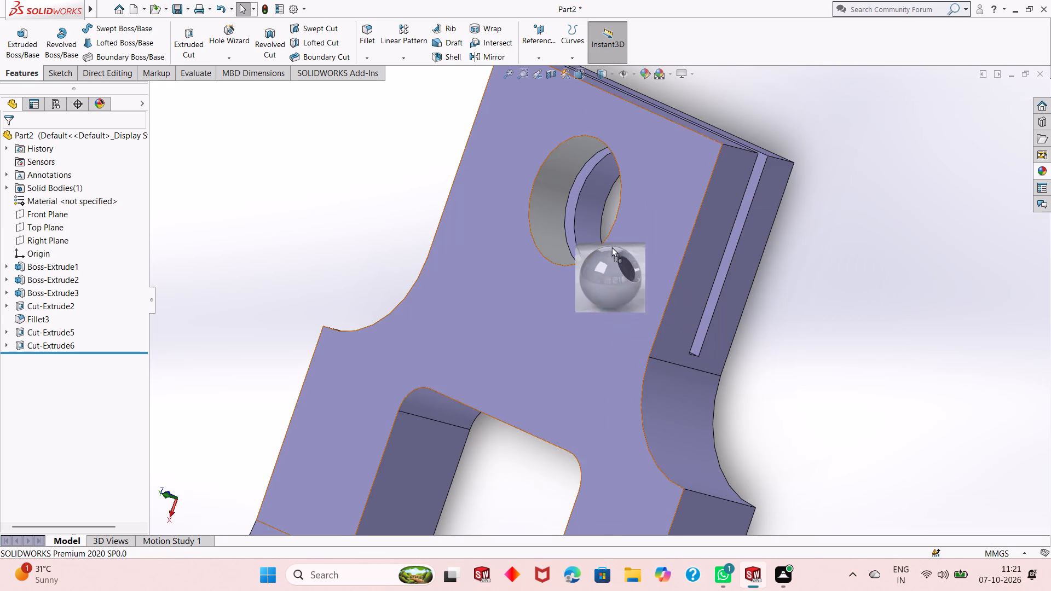
{"action": "left_click_drag", "start_coordinate": [611, 247], "coordinate": [587, 196]}
{"action": "left_click", "coordinate": [587, 196]}
{"action": "scroll", "coordinate": [596, 266], "scroll_direction": "up", "scroll_amount": 4}
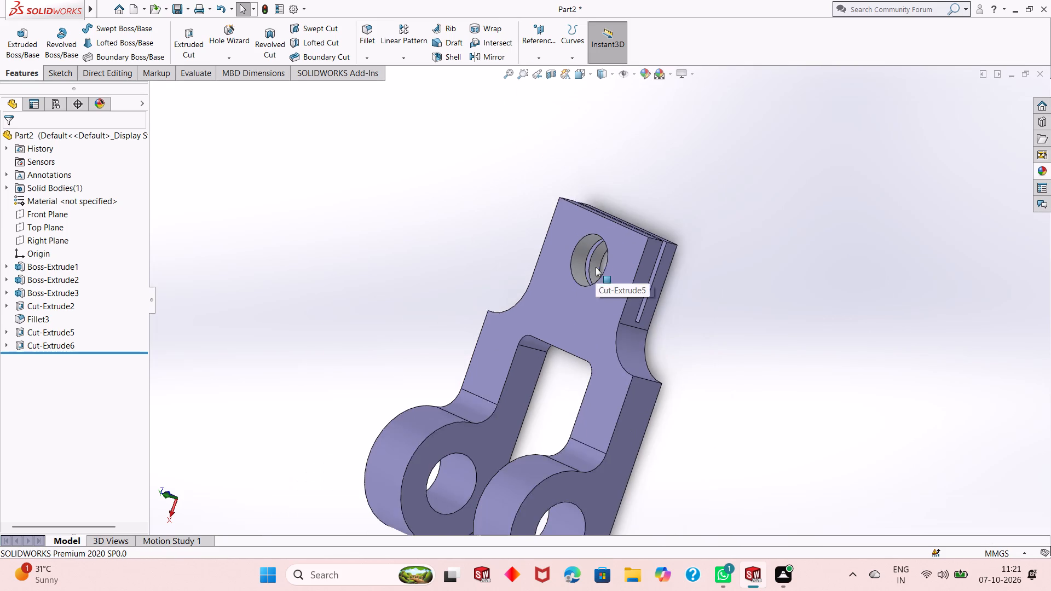
Apply the polished aluminum appearance to the bore faces of both round bosses.
{"action": "scroll", "coordinate": [596, 267], "scroll_direction": "up", "scroll_amount": 3}
{"action": "scroll", "coordinate": [574, 381], "scroll_direction": "up", "scroll_amount": 2}
{"action": "scroll", "coordinate": [545, 401], "scroll_direction": "down", "scroll_amount": 2}
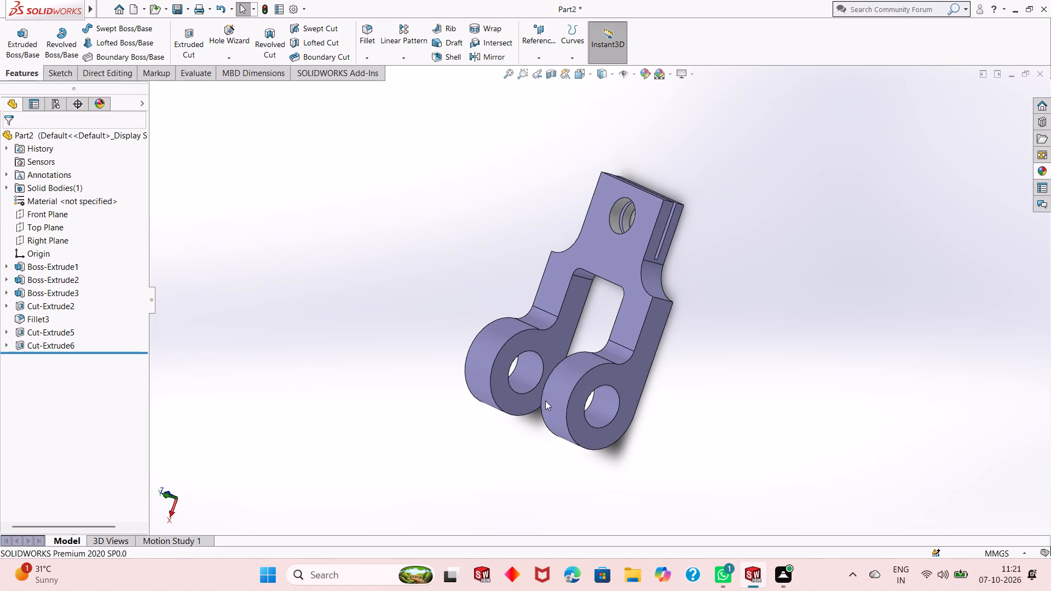
{"action": "scroll", "coordinate": [540, 389], "scroll_direction": "down", "scroll_amount": 1}
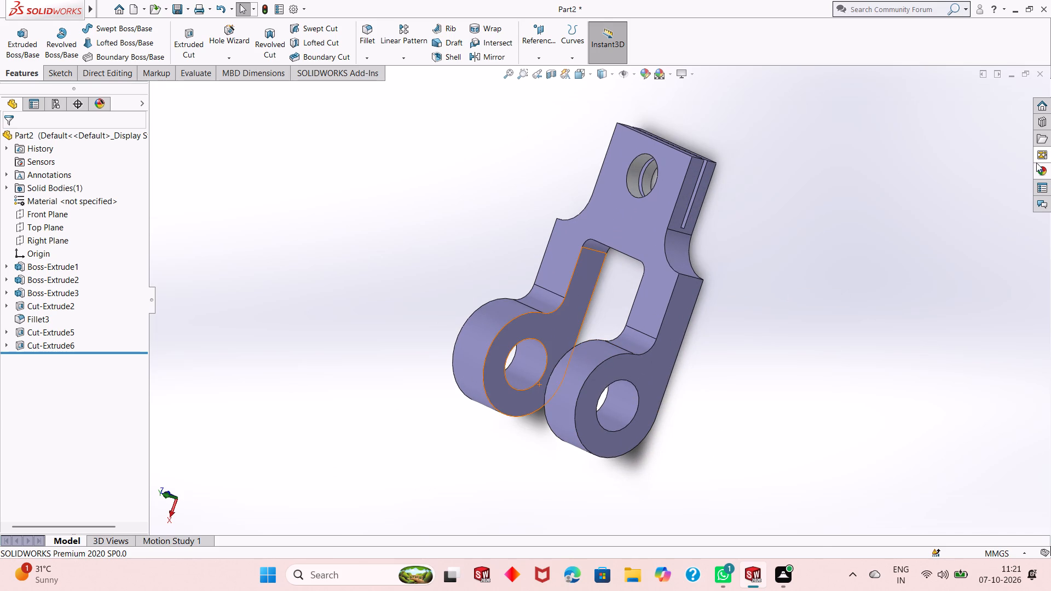
{"action": "left_click", "coordinate": [1038, 166]}
{"action": "left_click_drag", "start_coordinate": [889, 387], "coordinate": [534, 368]}
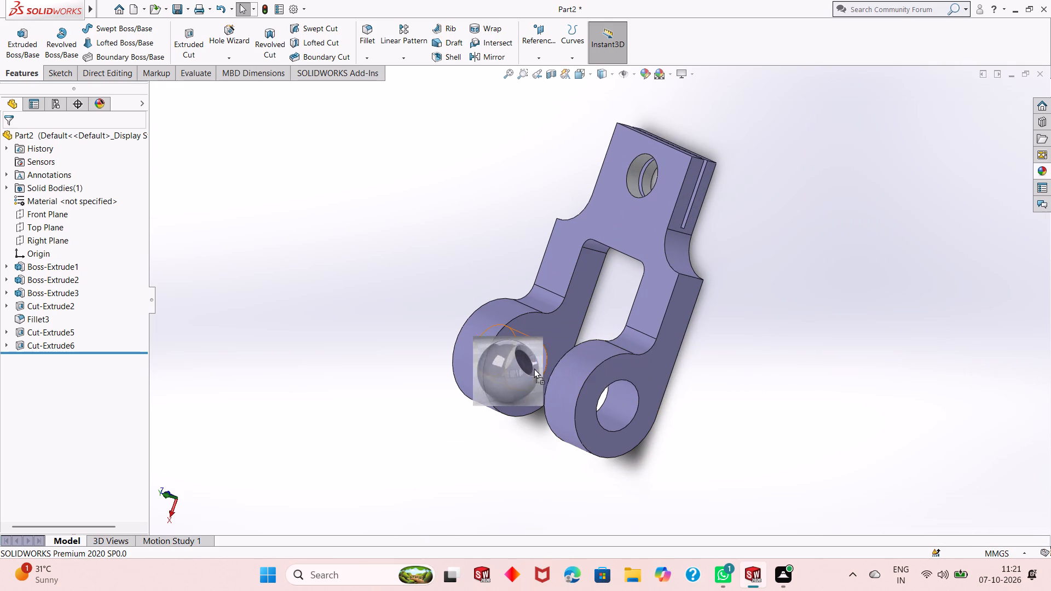
{"action": "left_click_drag", "start_coordinate": [534, 368], "coordinate": [533, 368]}
{"action": "left_click", "coordinate": [533, 368]}
{"action": "left_click", "coordinate": [1044, 174]}
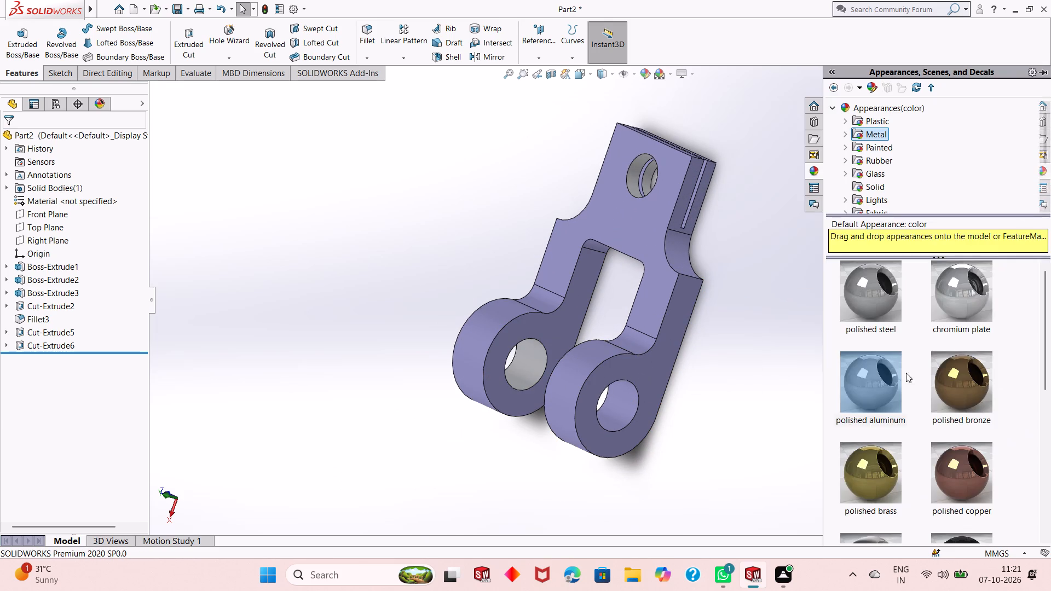
{"action": "left_click_drag", "start_coordinate": [885, 398], "coordinate": [621, 416]}
{"action": "left_click", "coordinate": [621, 416]}
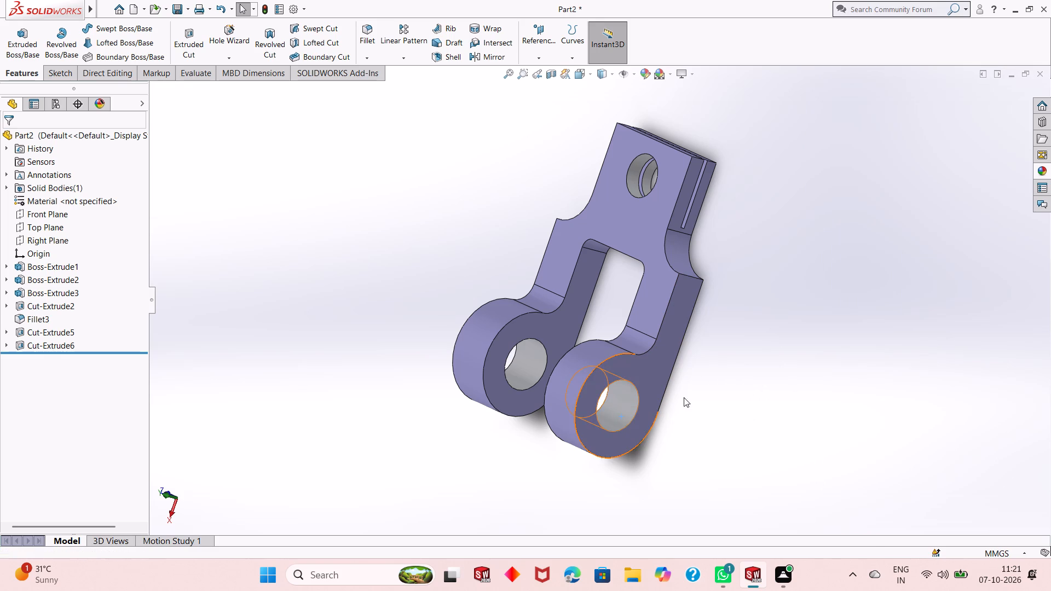
Apply the polished aluminum appearance to the end slot's narrow floor and one of its inner side walls.
{"action": "middle_click_drag", "start_coordinate": [683, 397], "coordinate": [661, 302]}
{"action": "middle_click_drag", "start_coordinate": [781, 223], "coordinate": [791, 252]}
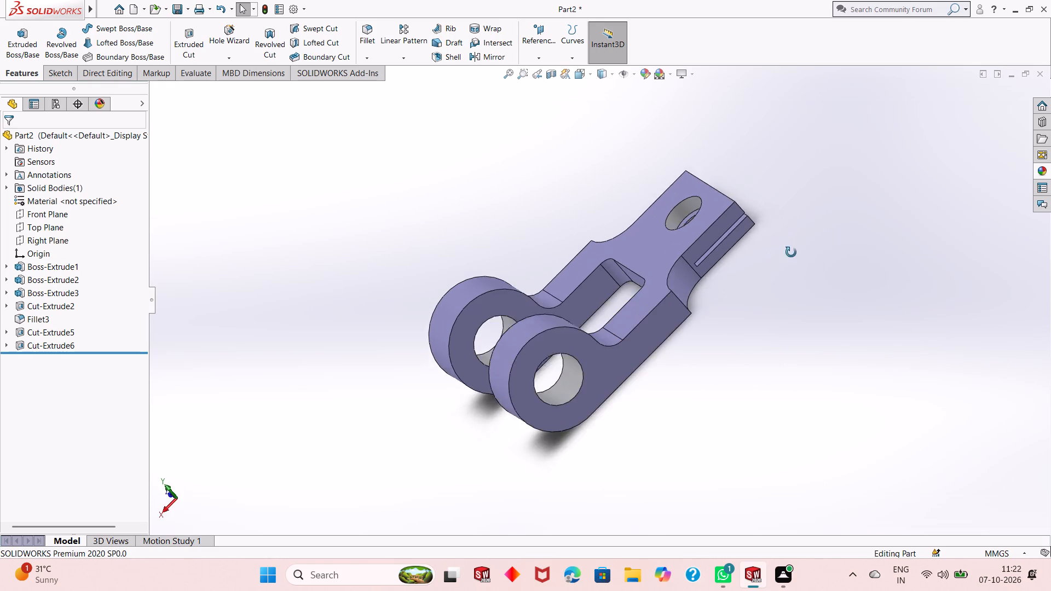
{"action": "middle_click_drag", "start_coordinate": [791, 252], "coordinate": [744, 340]}
{"action": "scroll", "coordinate": [704, 311], "scroll_direction": "down", "scroll_amount": 3}
{"action": "left_click", "coordinate": [1041, 164]}
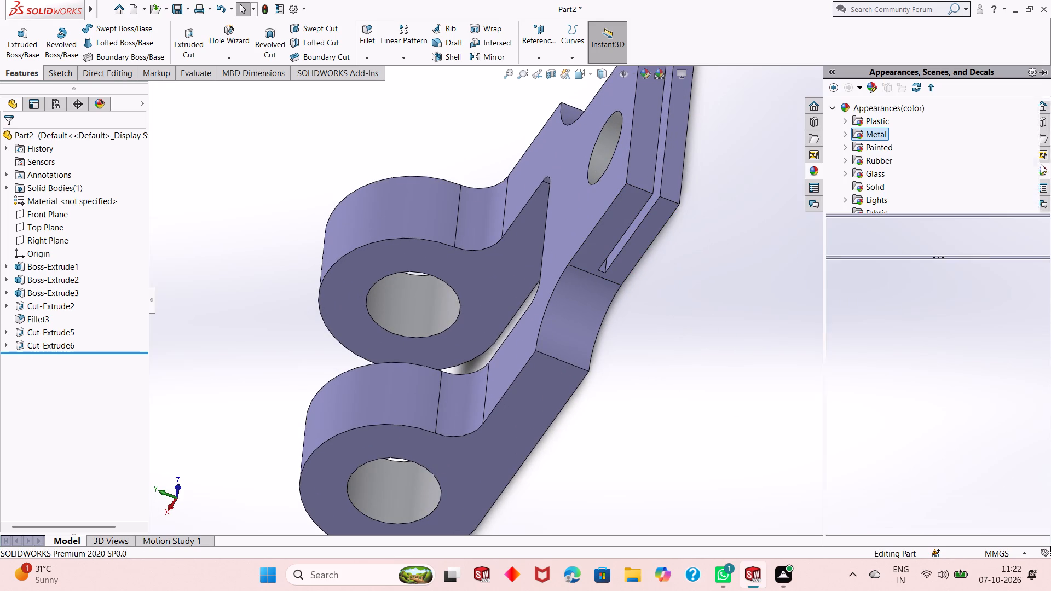
{"action": "left_click_drag", "start_coordinate": [878, 365], "coordinate": [645, 201]}
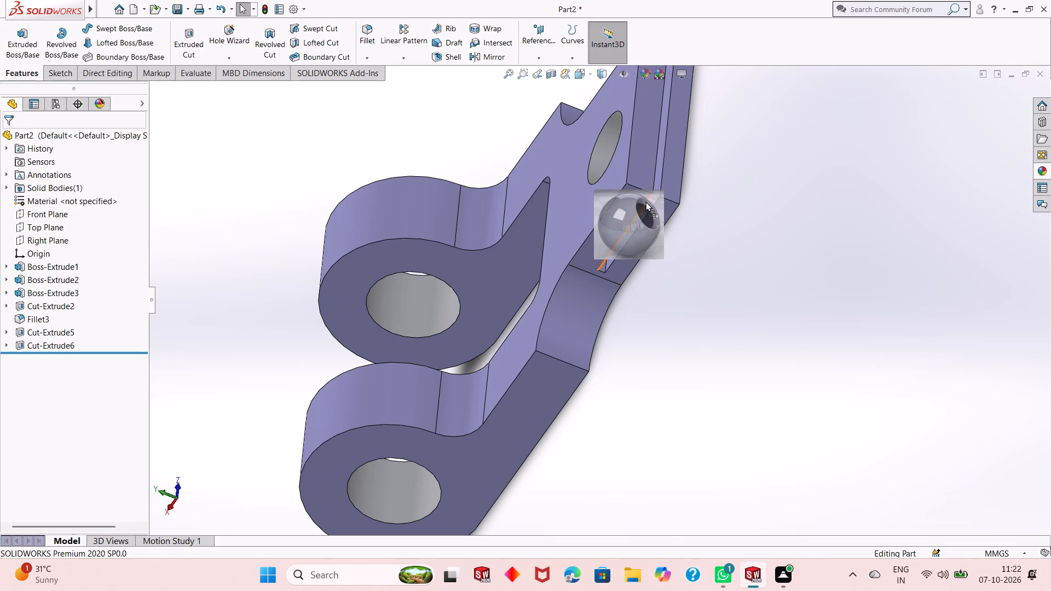
{"action": "left_click_drag", "start_coordinate": [645, 201], "coordinate": [648, 205]}
{"action": "left_click", "coordinate": [648, 205]}
{"action": "middle_click_drag", "start_coordinate": [697, 234], "coordinate": [661, 234]}
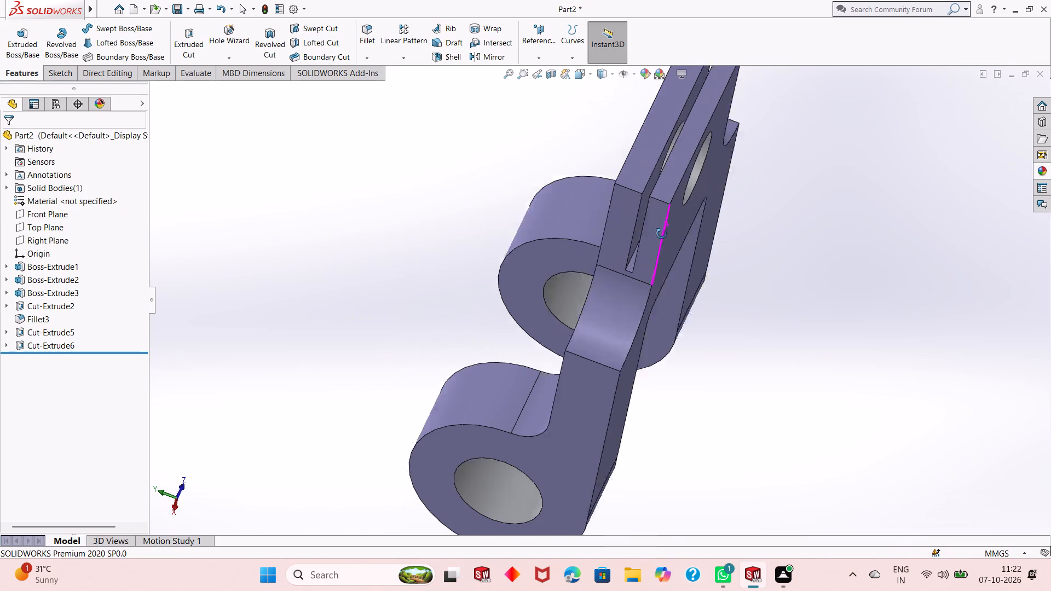
{"action": "middle_click_drag", "start_coordinate": [661, 234], "coordinate": [652, 234]}
{"action": "scroll", "coordinate": [651, 228], "scroll_direction": "down", "scroll_amount": 3}
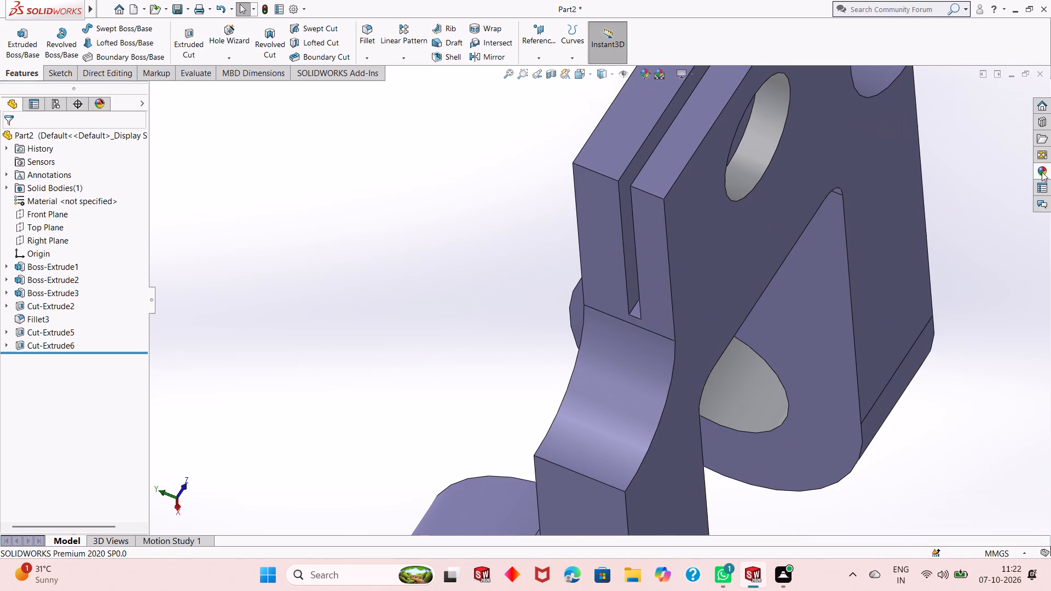
{"action": "left_click", "coordinate": [1042, 172]}
{"action": "left_click_drag", "start_coordinate": [872, 386], "coordinate": [629, 253]}
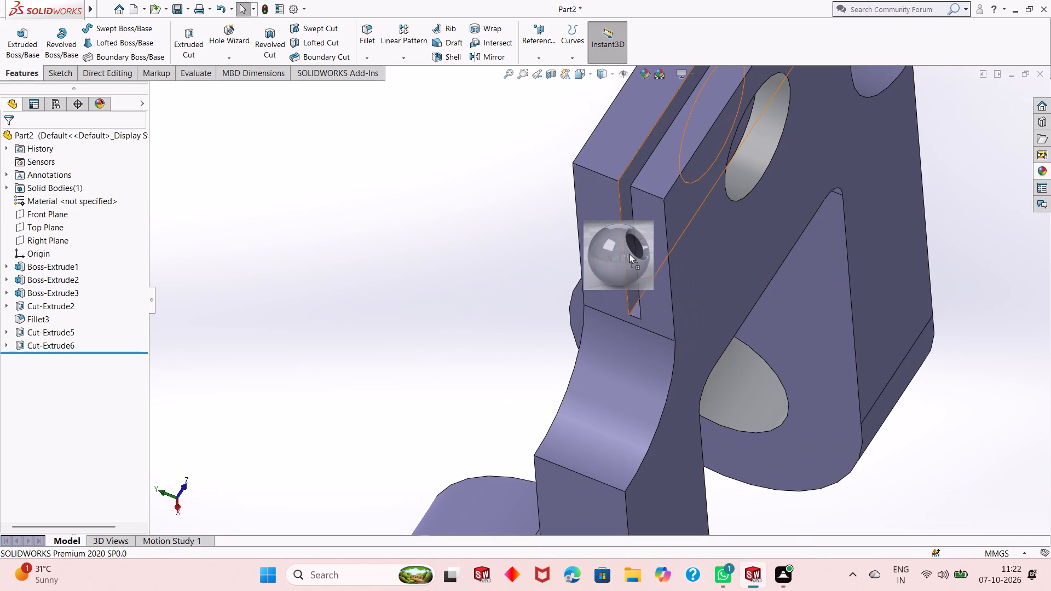
{"action": "left_click_drag", "start_coordinate": [629, 253], "coordinate": [628, 252]}
{"action": "left_click", "coordinate": [642, 256]}
Examine the colored part's slot, hole and boss bores from several angles.
{"action": "scroll", "coordinate": [654, 286], "scroll_direction": "up", "scroll_amount": 2}
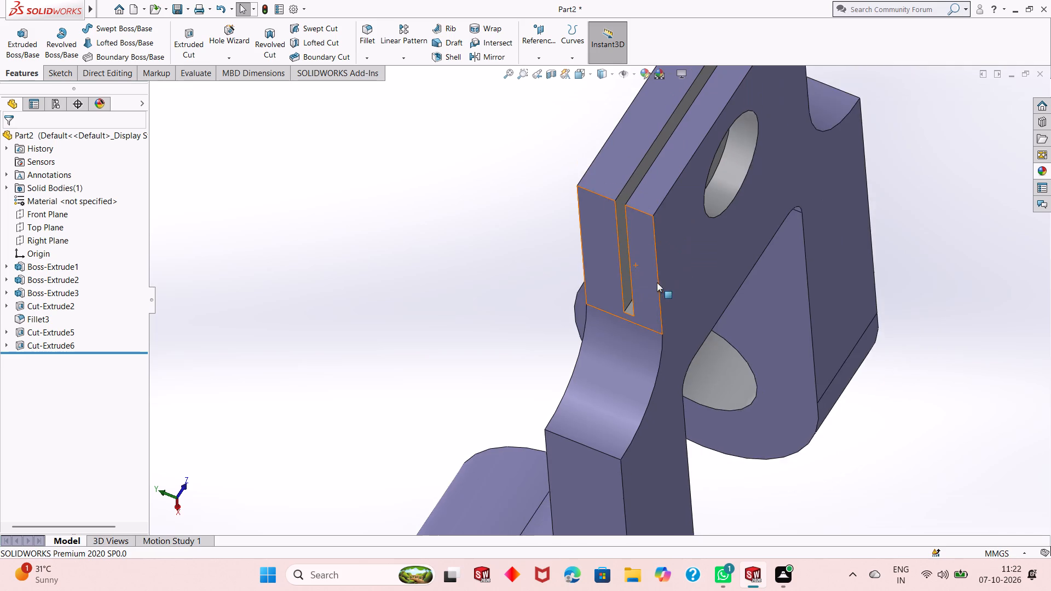
{"action": "scroll", "coordinate": [657, 282], "scroll_direction": "up", "scroll_amount": 1}
{"action": "middle_click_drag", "start_coordinate": [685, 199], "coordinate": [709, 234]}
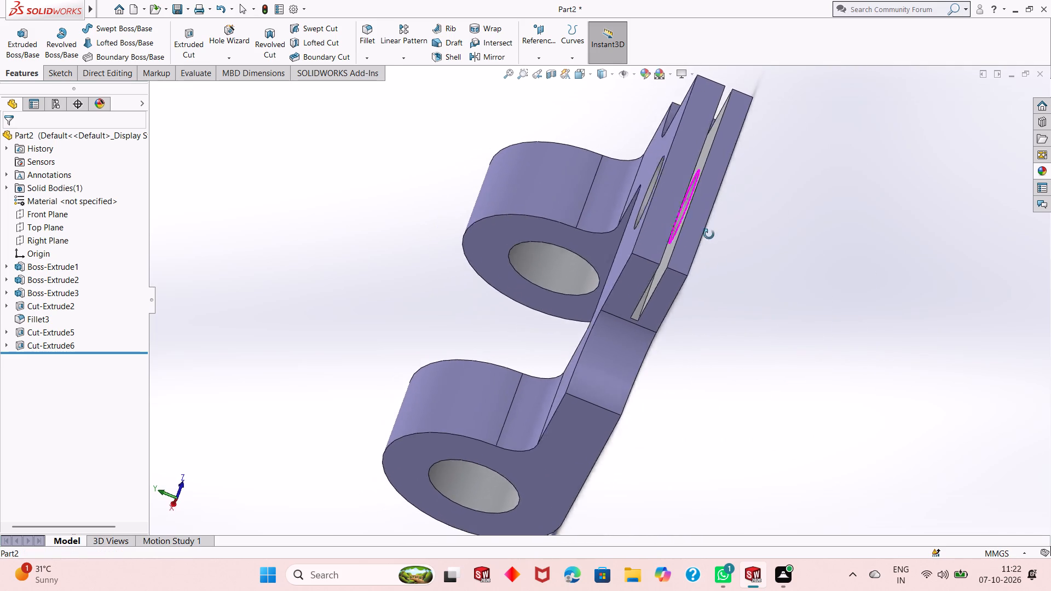
{"action": "middle_click_drag", "start_coordinate": [709, 234], "coordinate": [799, 188]}
{"action": "scroll", "coordinate": [649, 328], "scroll_direction": "up", "scroll_amount": 4}
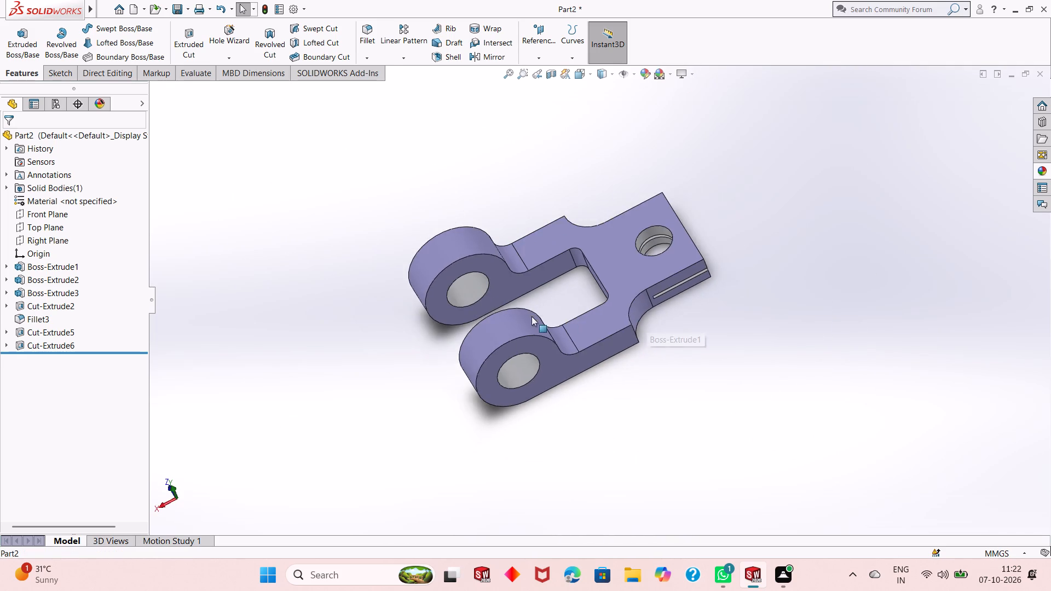
{"action": "middle_click_drag", "start_coordinate": [542, 310], "coordinate": [532, 369]}
{"action": "scroll", "coordinate": [533, 367], "scroll_direction": "up", "scroll_amount": 1}
{"action": "scroll", "coordinate": [566, 332], "scroll_direction": "up", "scroll_amount": 1}
{"action": "scroll", "coordinate": [562, 299], "scroll_direction": "down", "scroll_amount": 1}
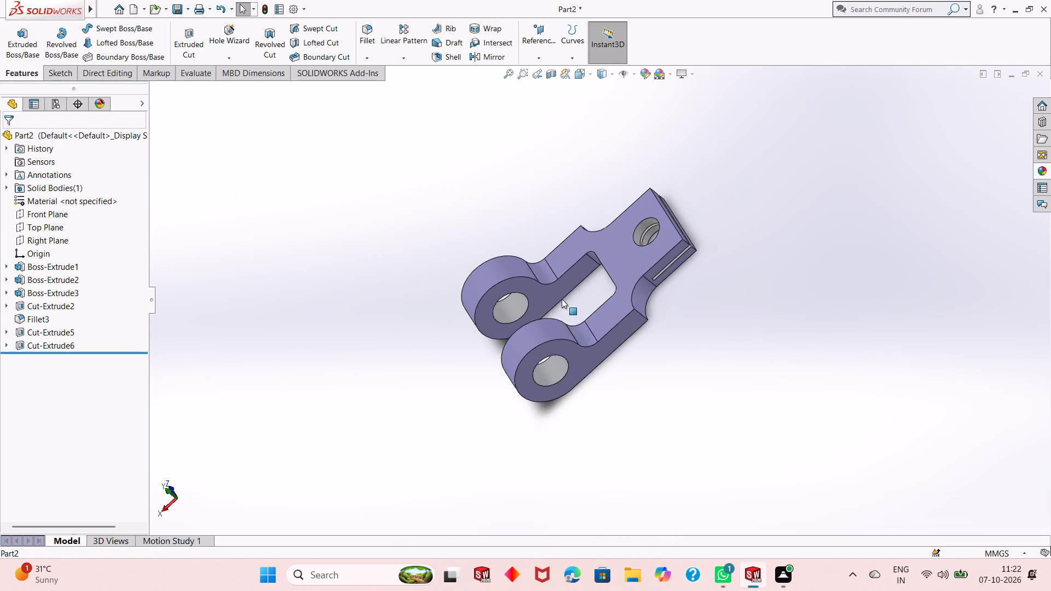
{"action": "middle_click_drag", "start_coordinate": [696, 321], "coordinate": [710, 291]}
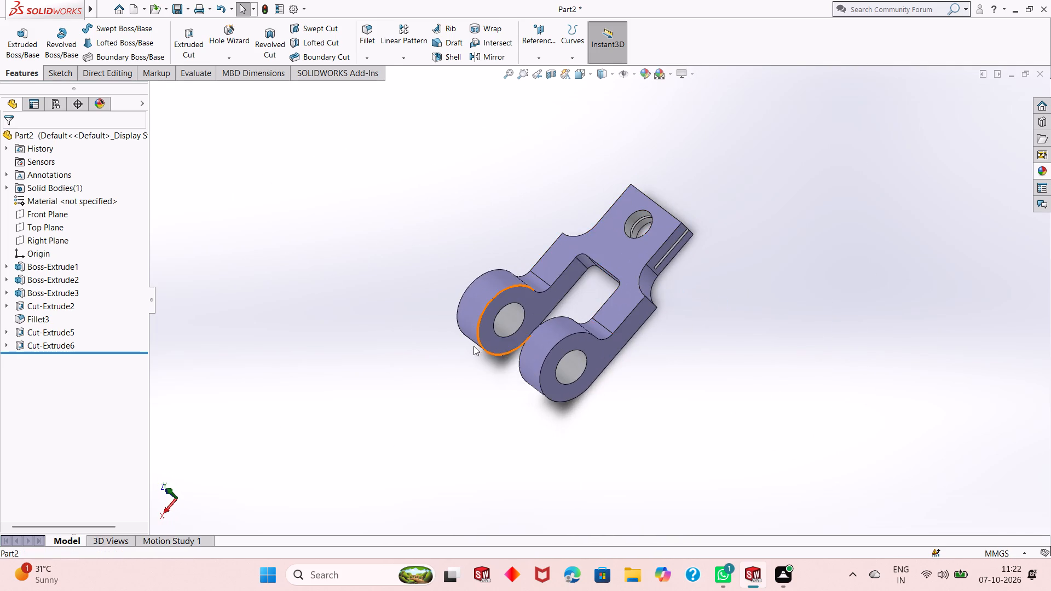
{"action": "scroll", "coordinate": [473, 345], "scroll_direction": "up", "scroll_amount": 1}
{"action": "scroll", "coordinate": [566, 283], "scroll_direction": "down", "scroll_amount": 2}
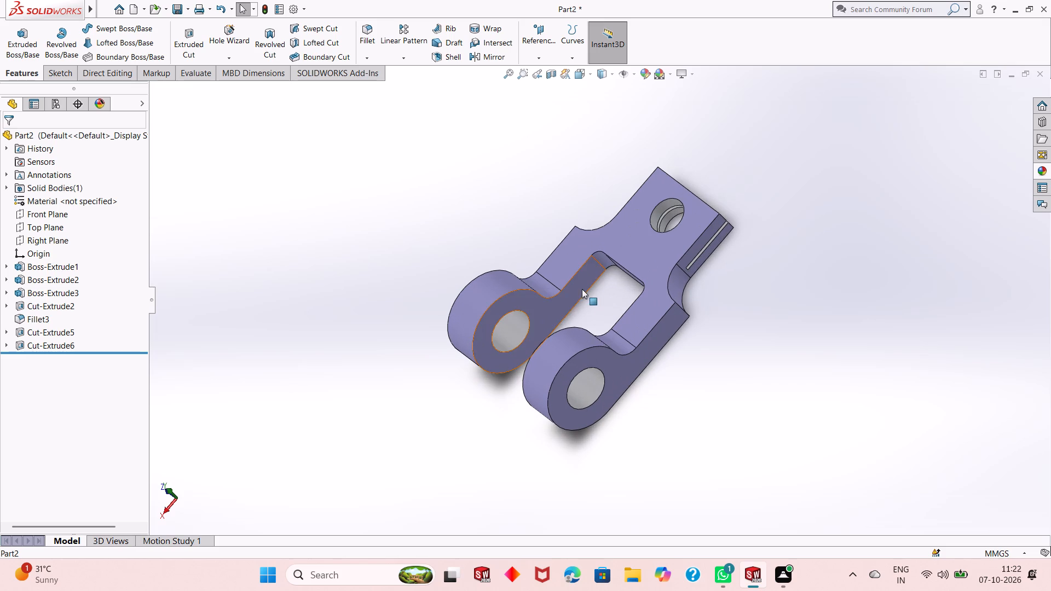
{"action": "middle_click_drag", "start_coordinate": [590, 288], "coordinate": [588, 299]}
{"action": "scroll", "coordinate": [588, 299], "scroll_direction": "up", "scroll_amount": 1}
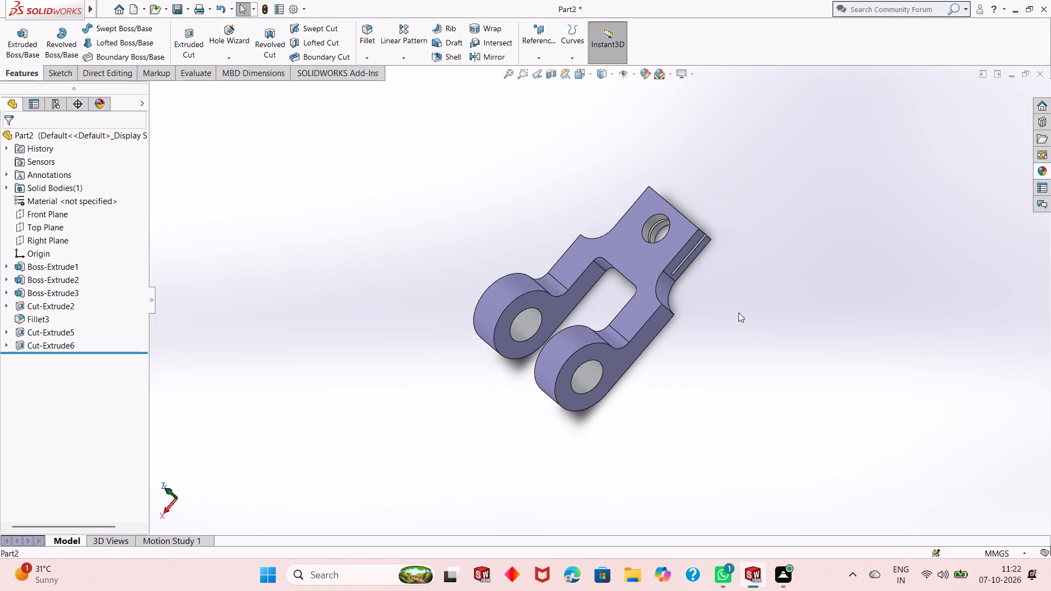
Save the part in the Downloads folder as Forked bell crank lever.
{"action": "key", "text": "ctrl+s"}
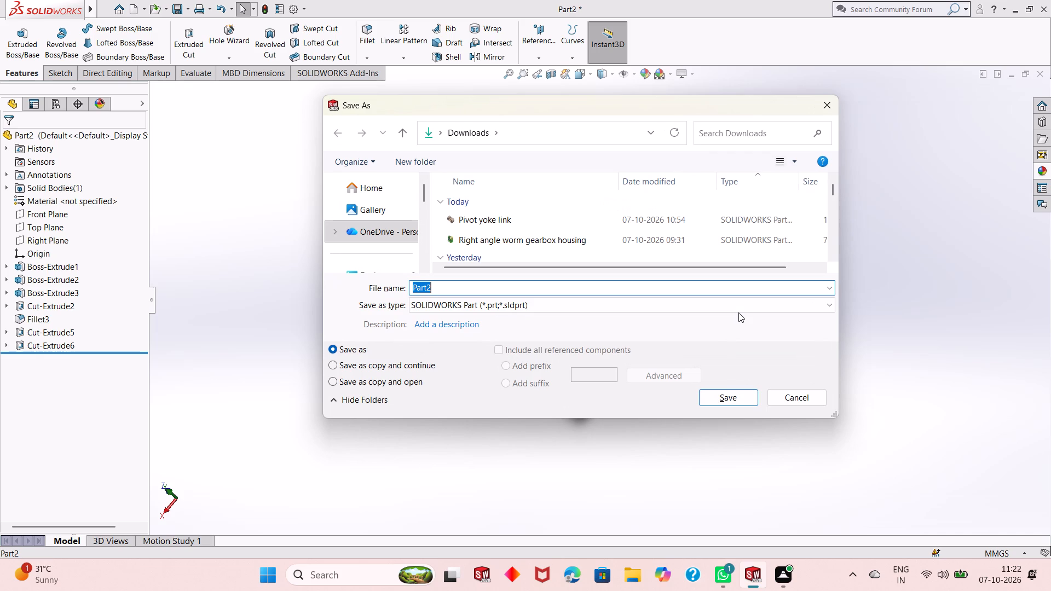
{"action": "type", "text": "Forked"}
{"action": "key", "text": "space"}
{"action": "type", "text": "bell"}
{"action": "key", "text": "space"}
{"action": "type", "text": "crank lever"}
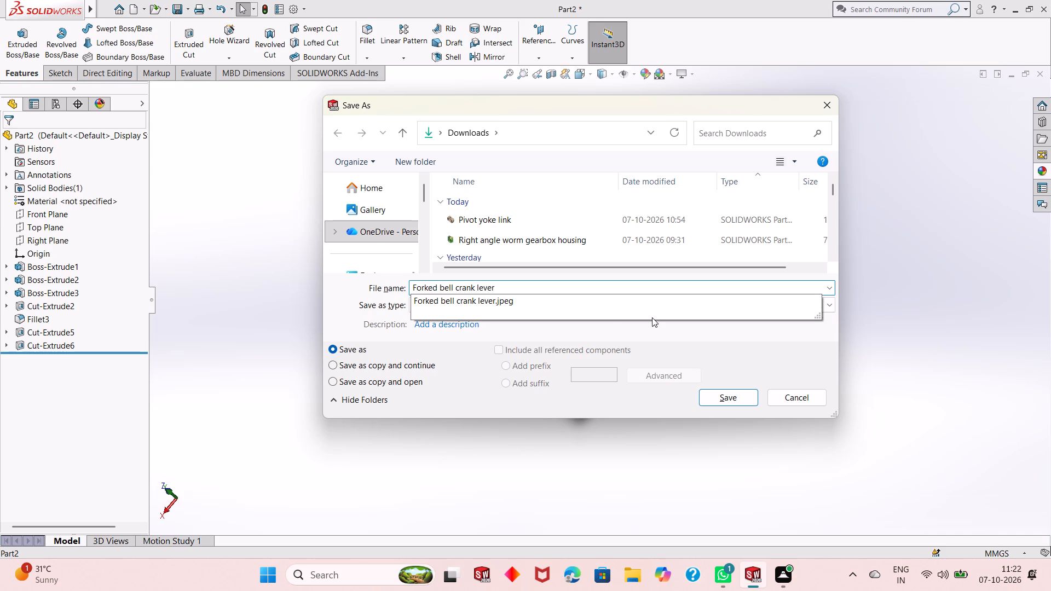
{"action": "left_click", "coordinate": [729, 395]}
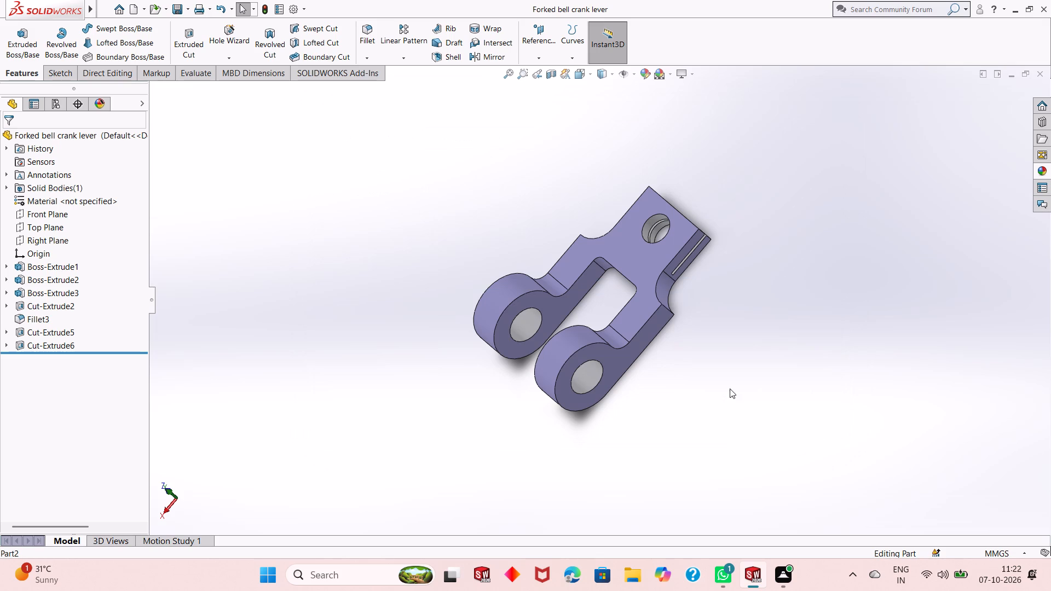
Save a copy of the part as an Adobe PDF named Forked bell crank lever in the Downloads folder.
{"action": "left_click", "coordinate": [187, 10]}
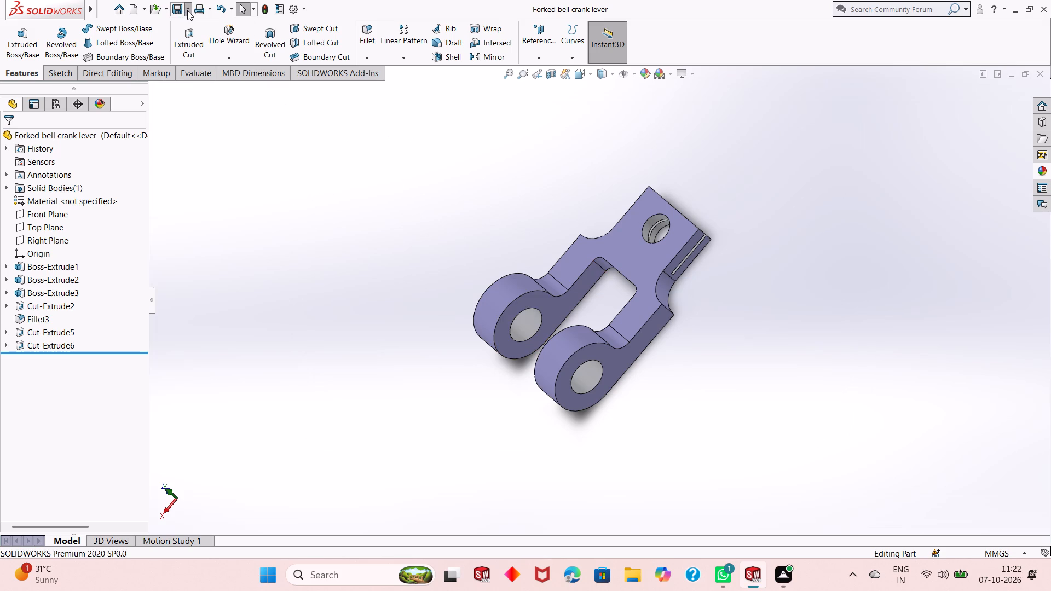
{"action": "left_click", "coordinate": [199, 36]}
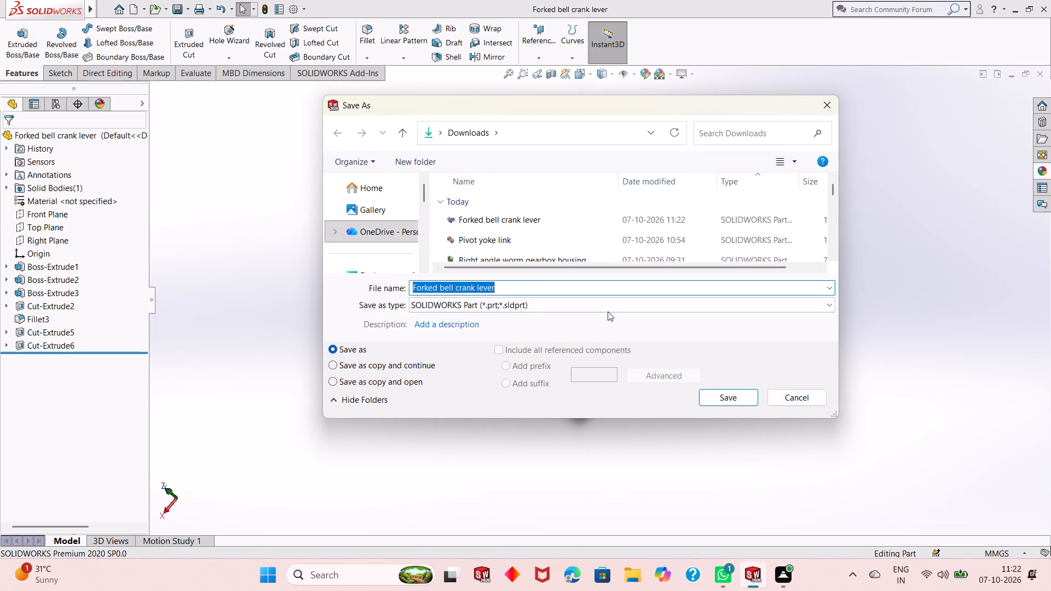
{"action": "left_click", "coordinate": [591, 304]}
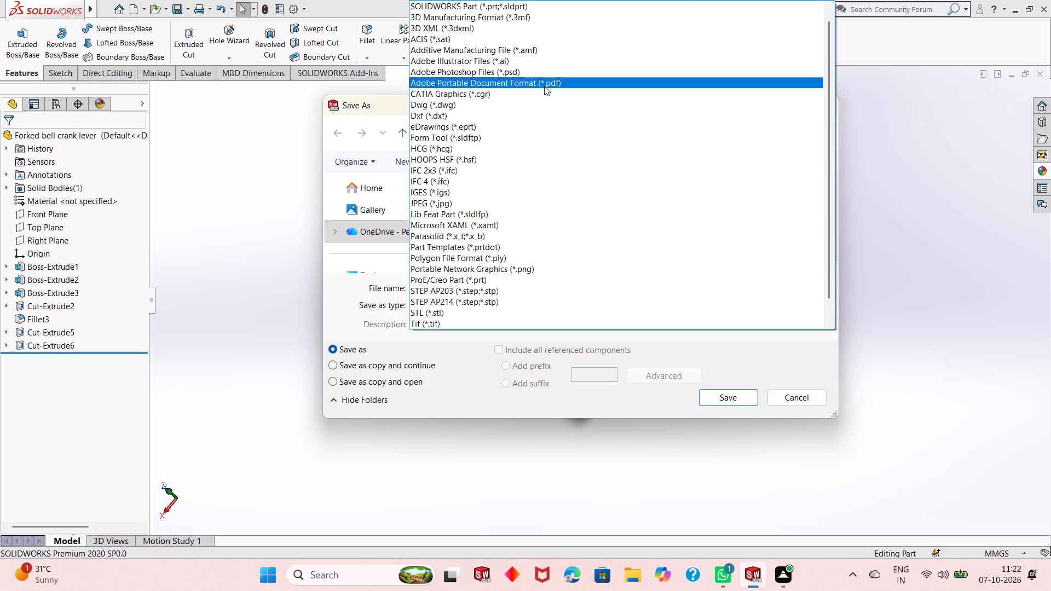
{"action": "left_click", "coordinate": [544, 86]}
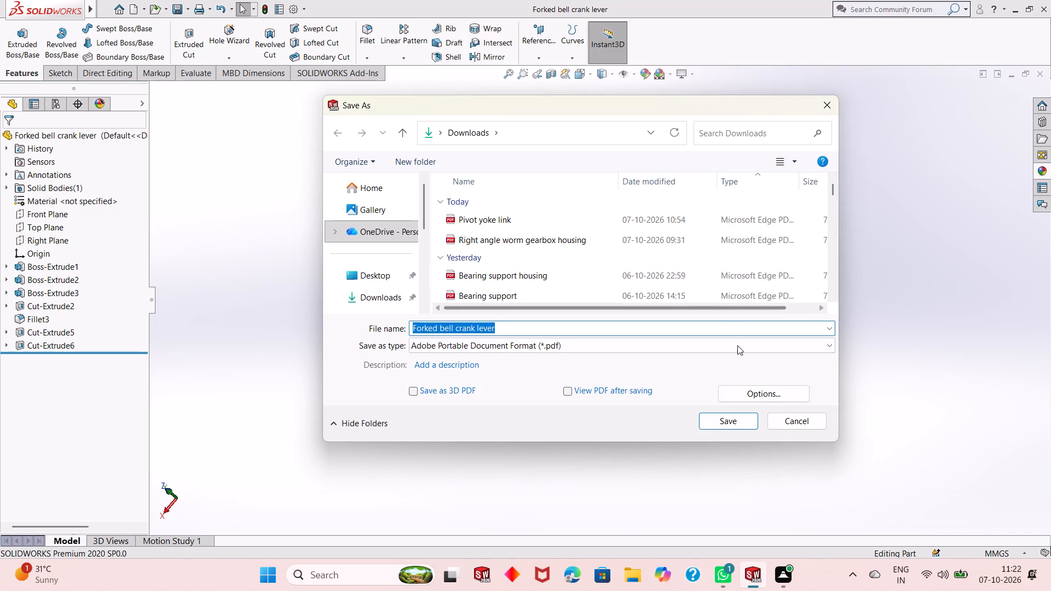
{"action": "left_click", "coordinate": [715, 420]}
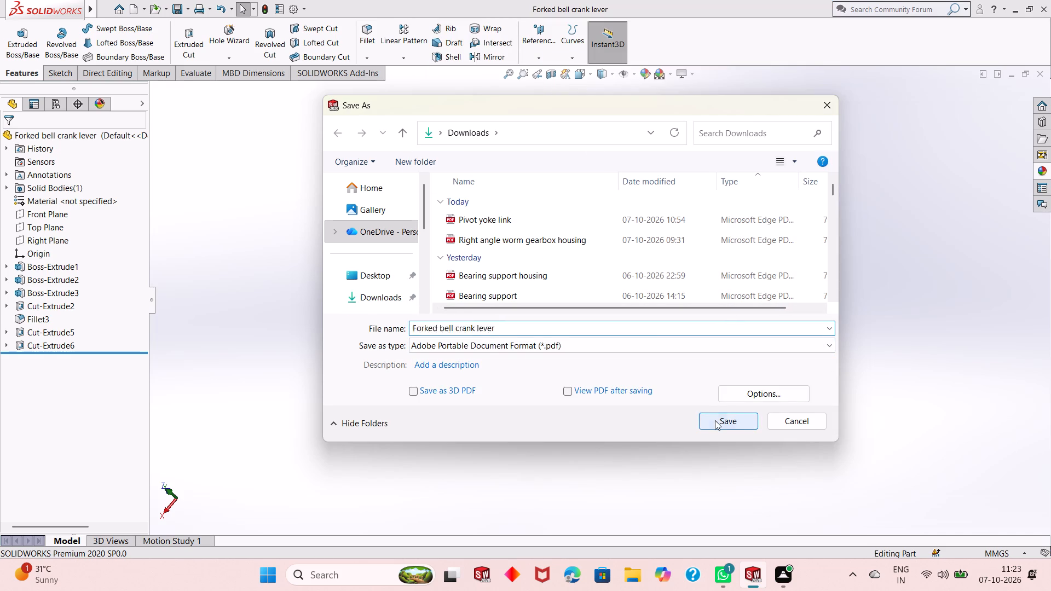